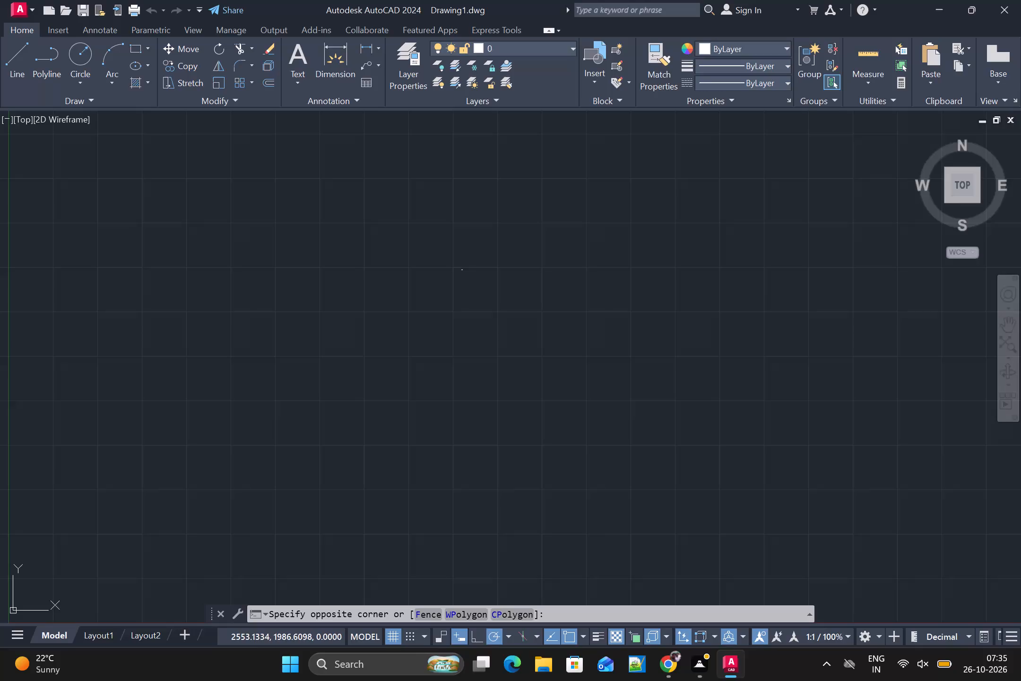
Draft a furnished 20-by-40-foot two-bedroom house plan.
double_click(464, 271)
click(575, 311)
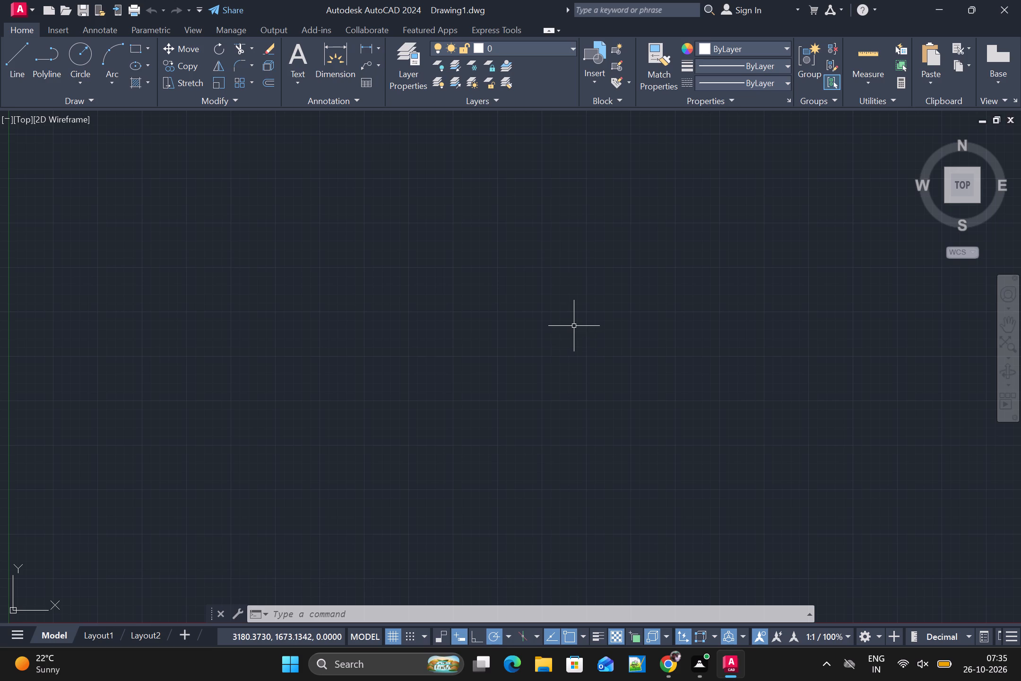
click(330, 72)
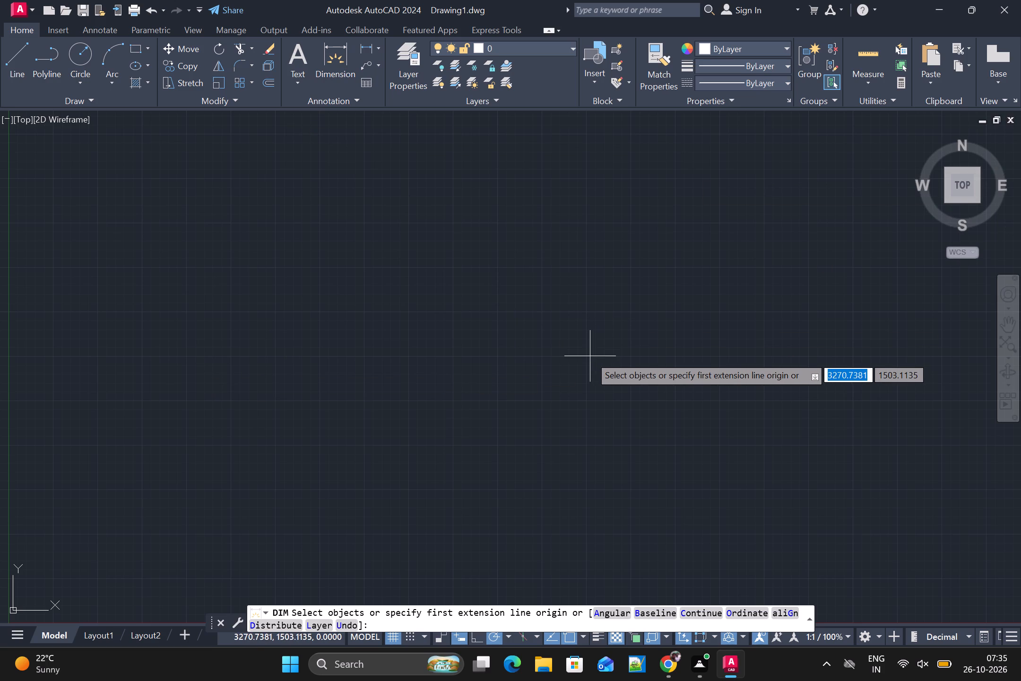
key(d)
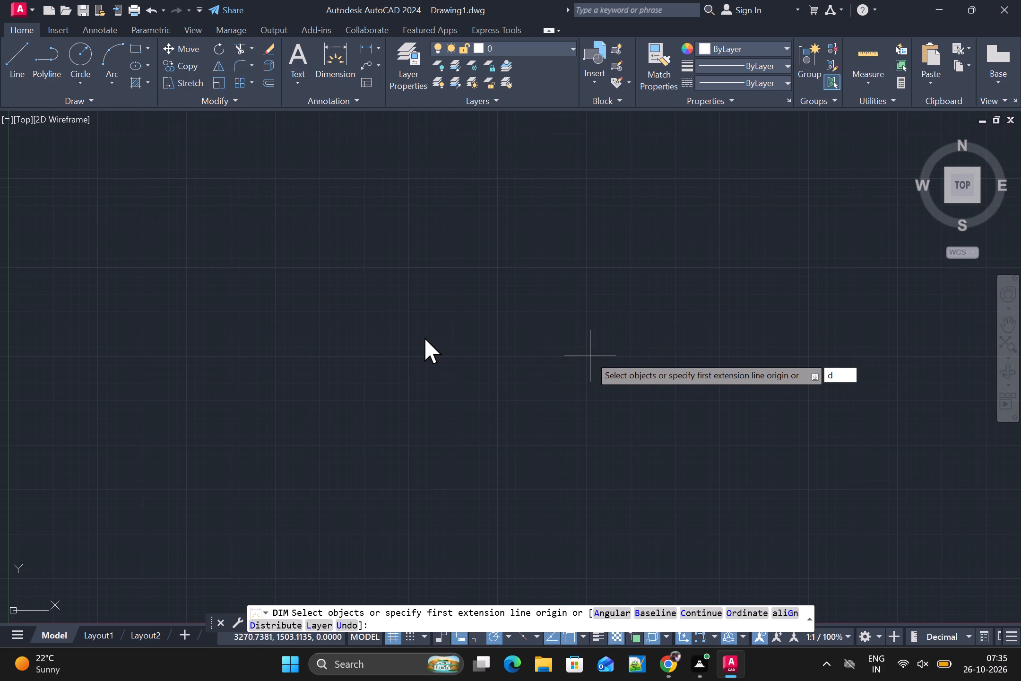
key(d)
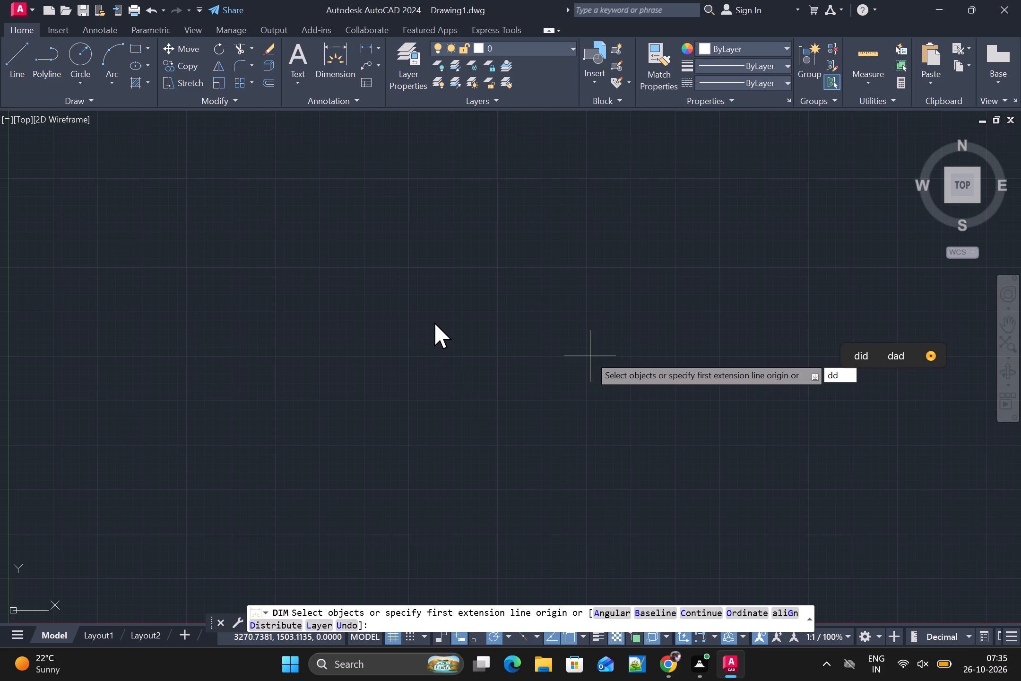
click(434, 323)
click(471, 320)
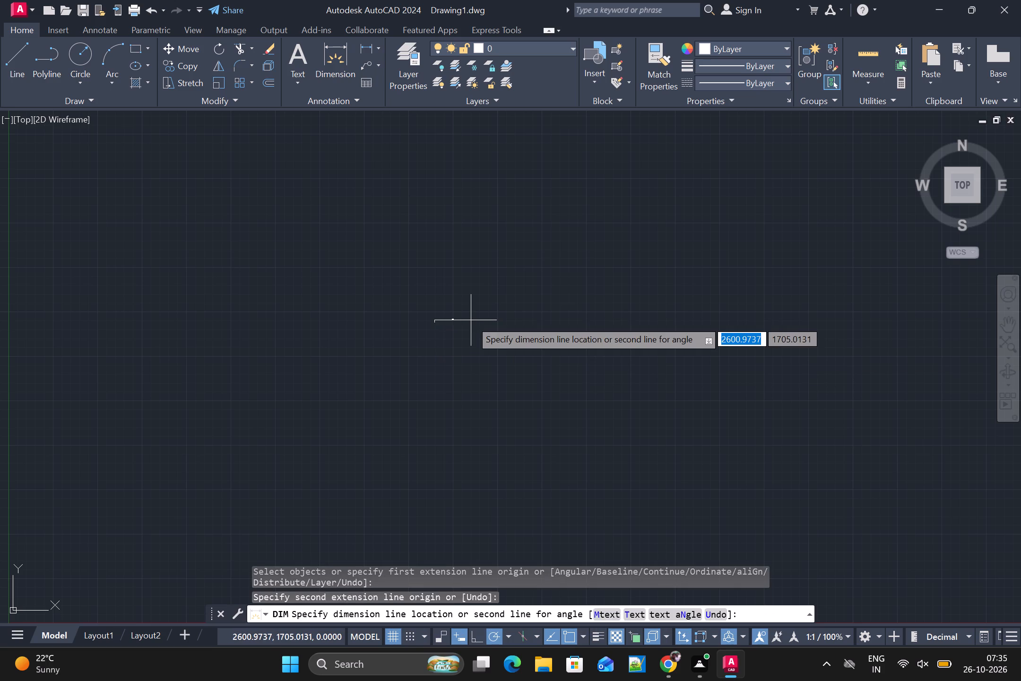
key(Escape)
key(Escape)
Open the ISO-25 dimension style for modification in the Dimension Style Manager.
key(d)
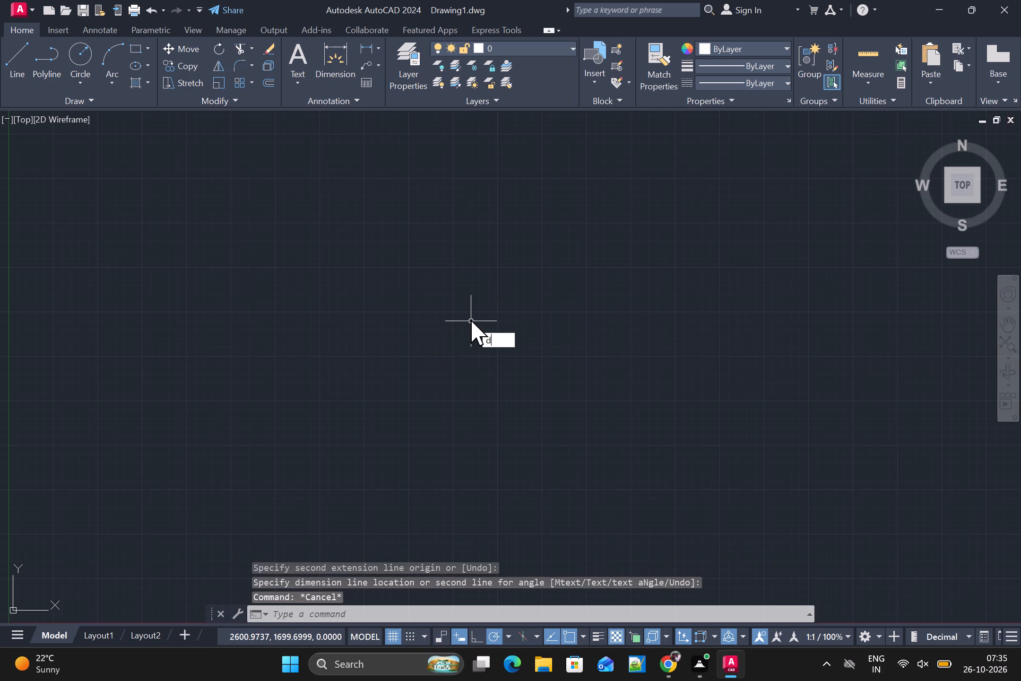
key(Return)
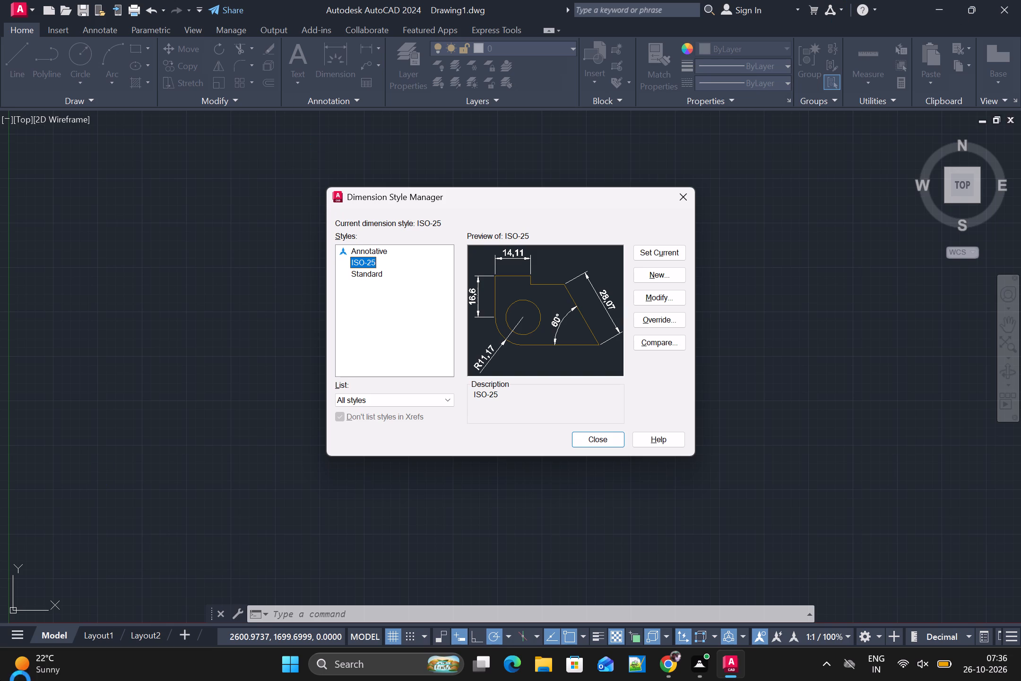
click(646, 294)
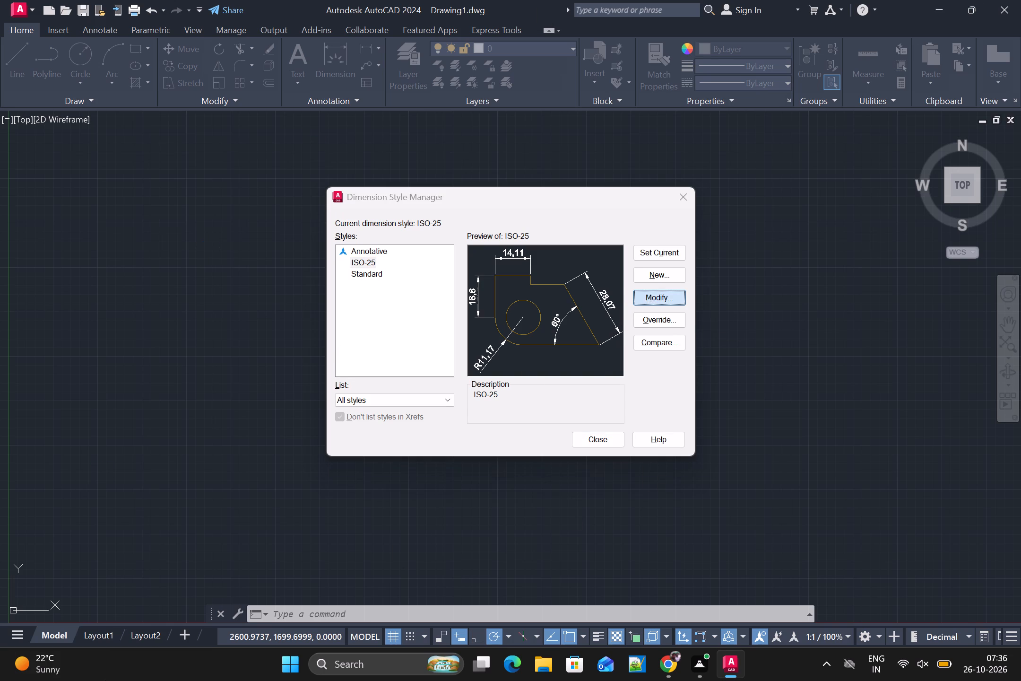
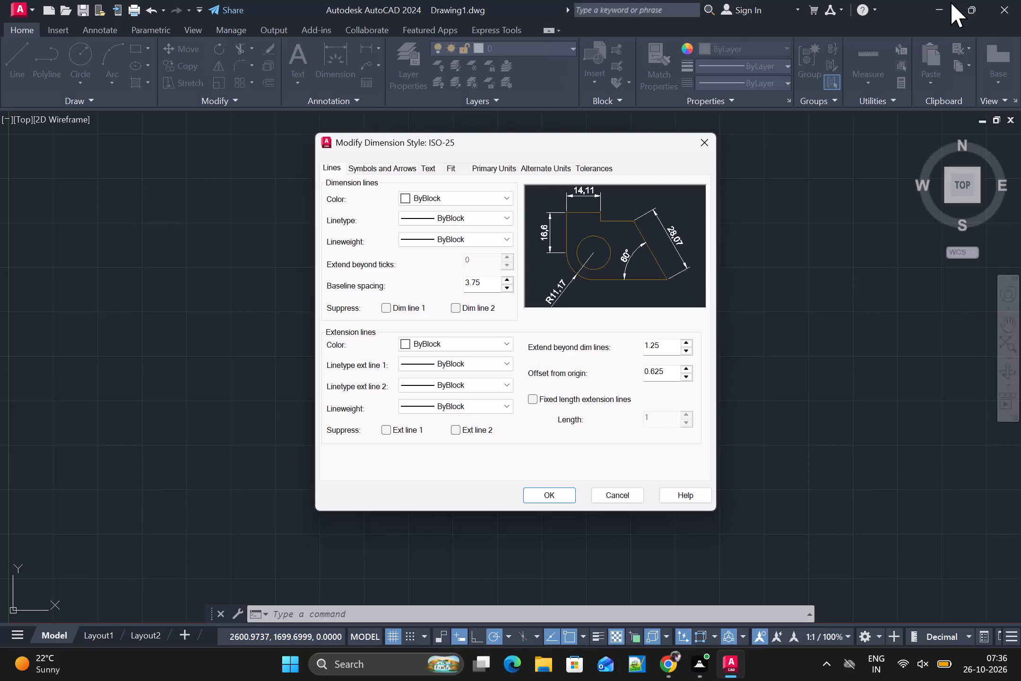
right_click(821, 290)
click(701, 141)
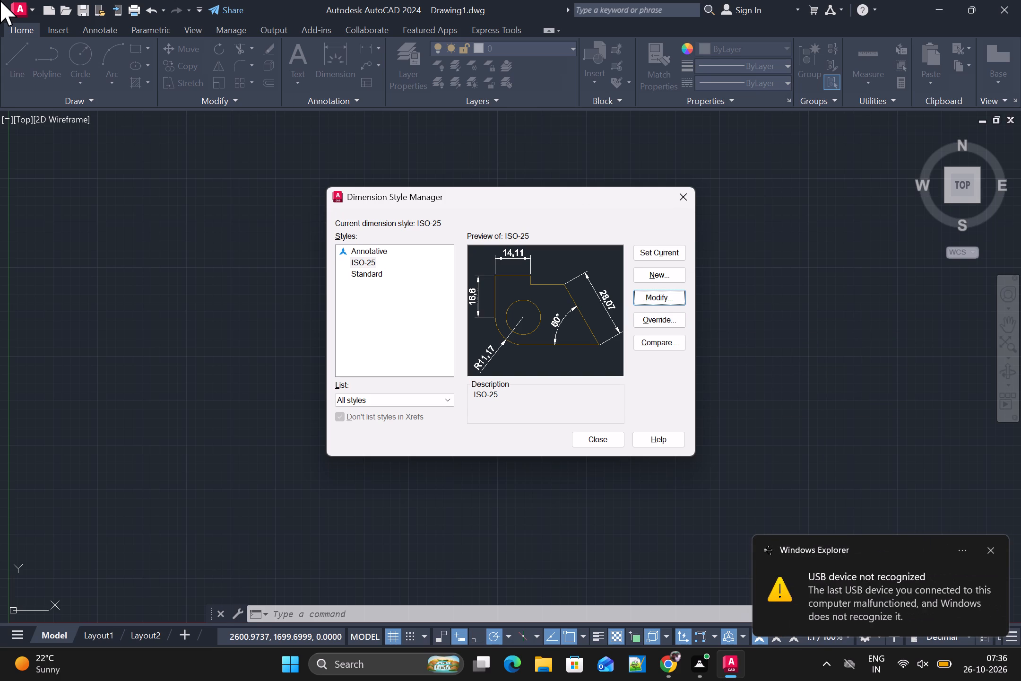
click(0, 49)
Modify the ISO-25 style to use Yellow dimension lines and suppress extension lines 1 and 2.
click(664, 293)
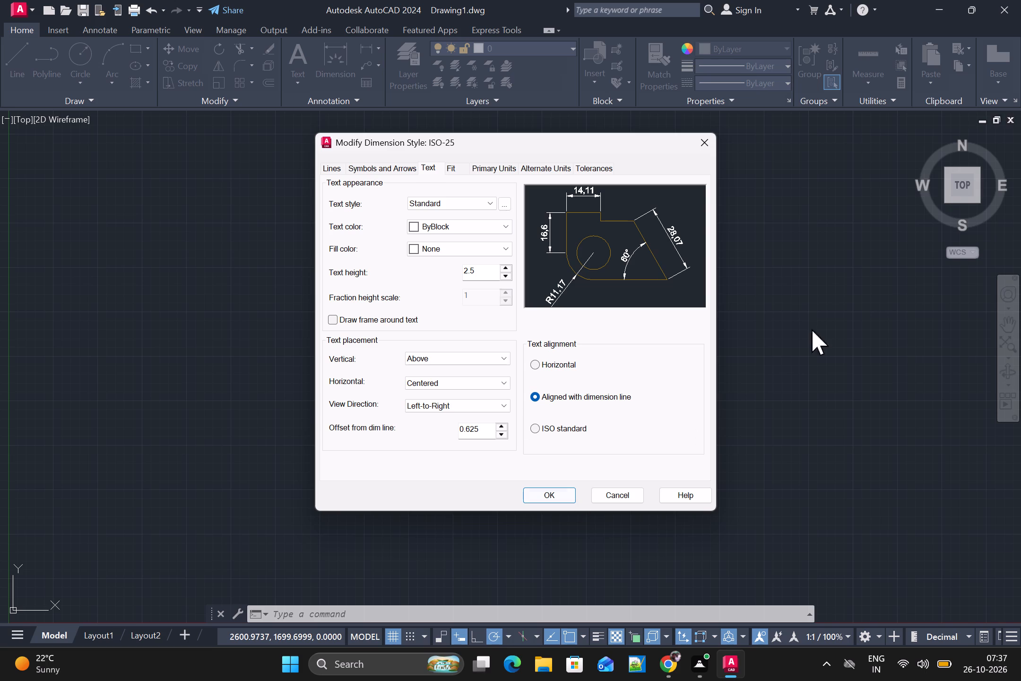
click(830, 307)
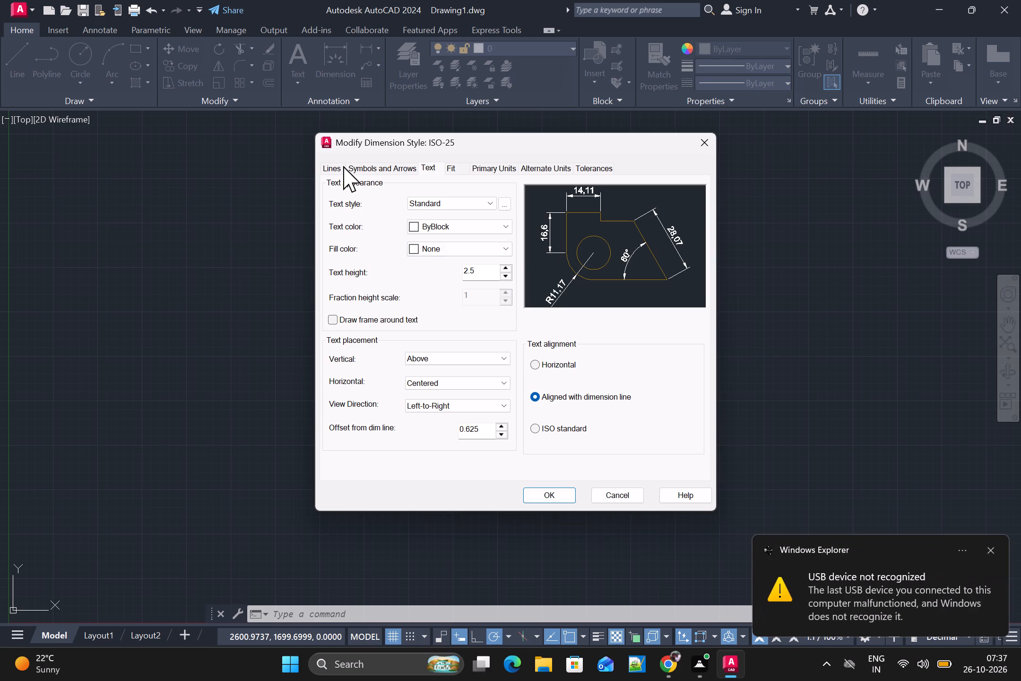
click(340, 169)
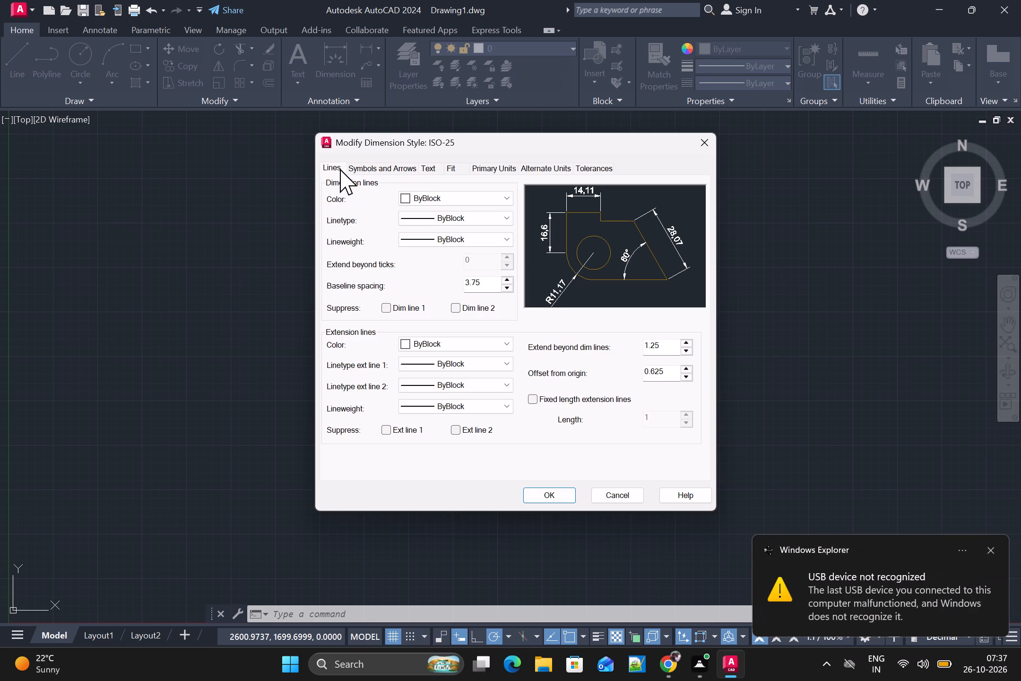
click(340, 169)
click(491, 201)
click(447, 251)
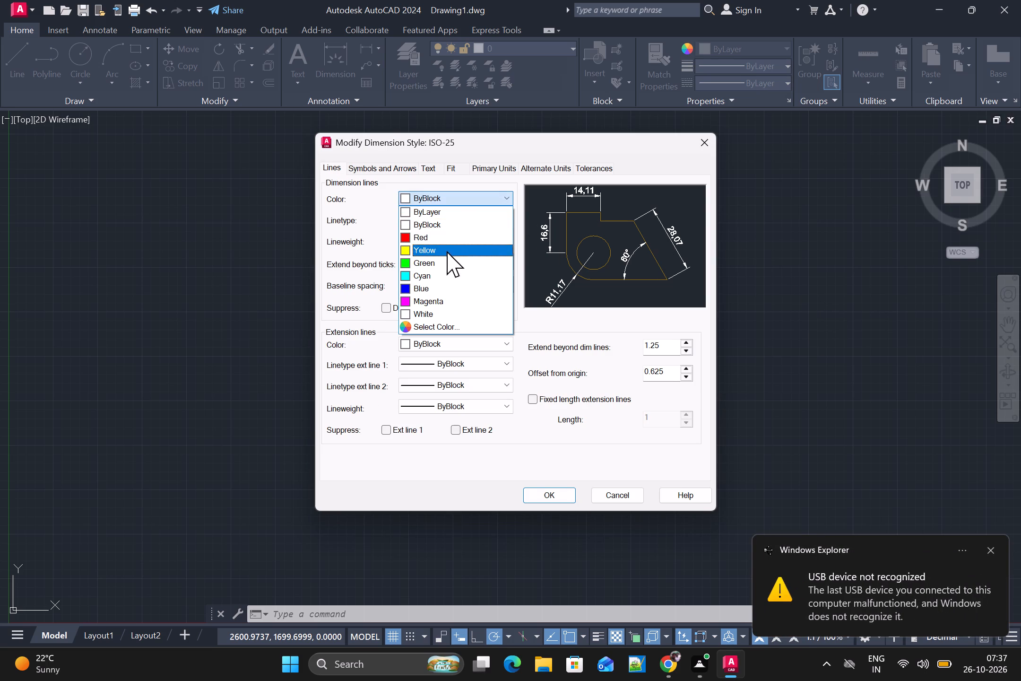
click(401, 428)
click(459, 426)
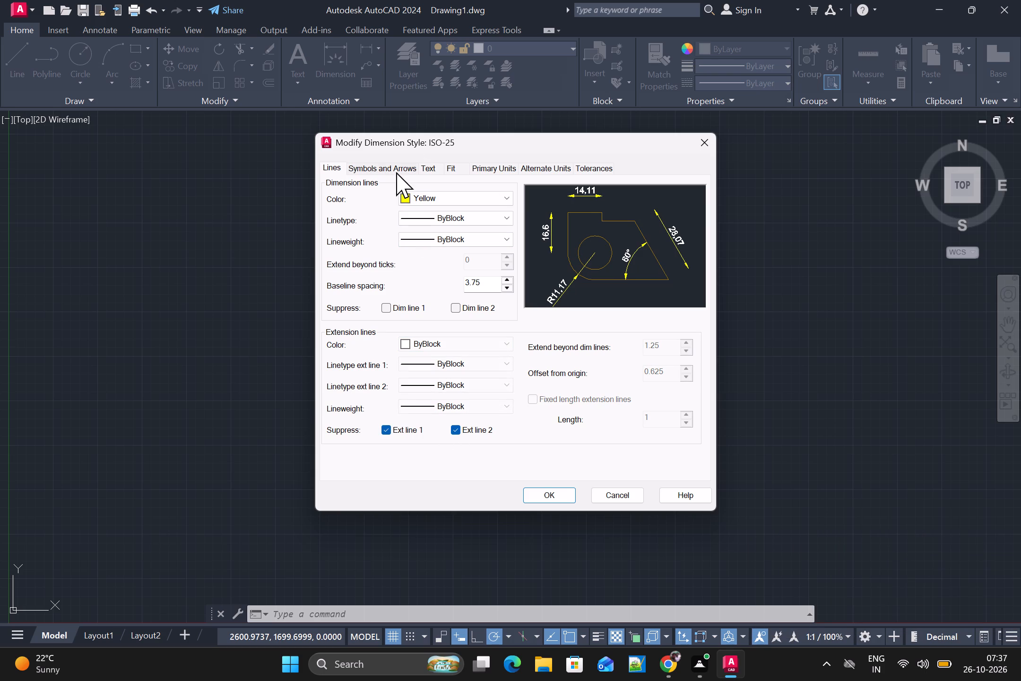
Set the dimension style's first and second arrowheads to Architectural tick.
click(399, 168)
click(378, 207)
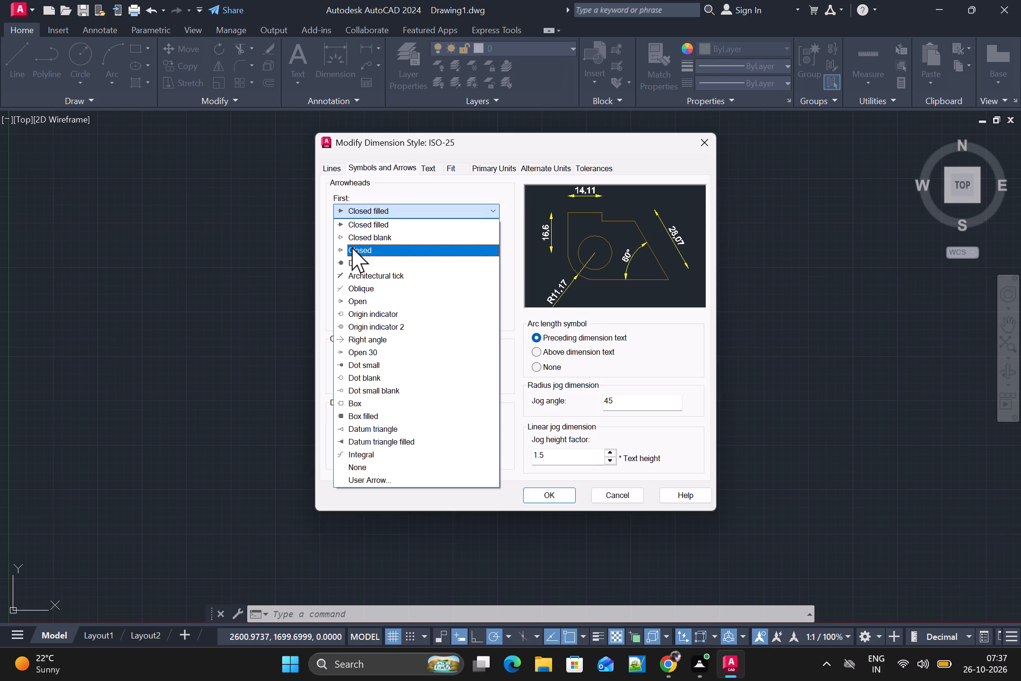
click(356, 282)
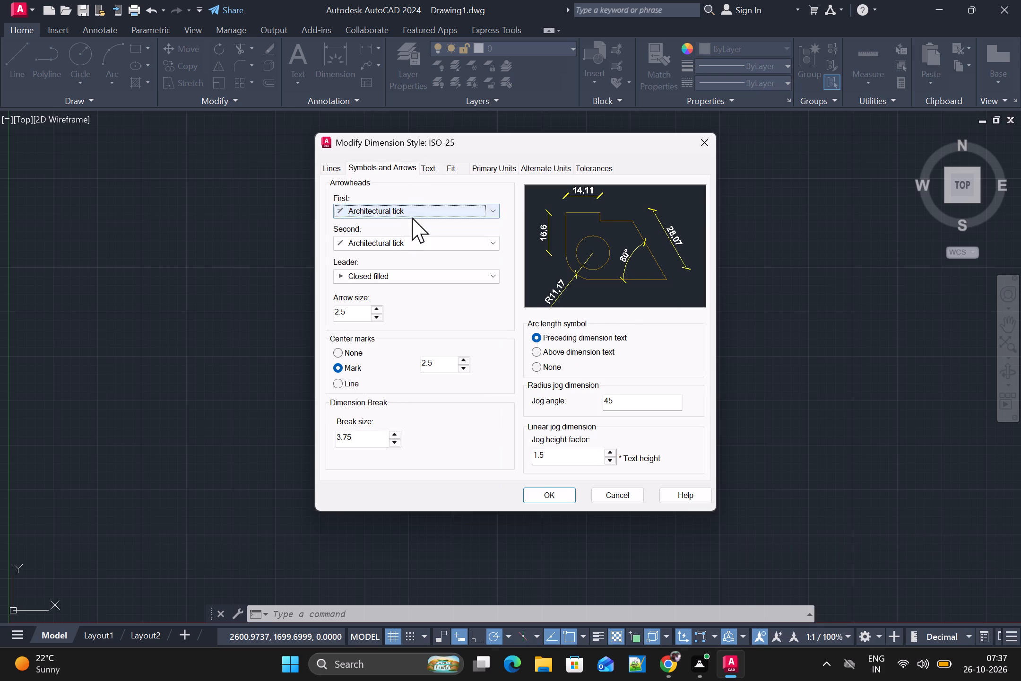
Set the style's primary linear units to Architectural format with 0'-0" precision and accept the style changes.
click(426, 170)
click(455, 165)
click(500, 165)
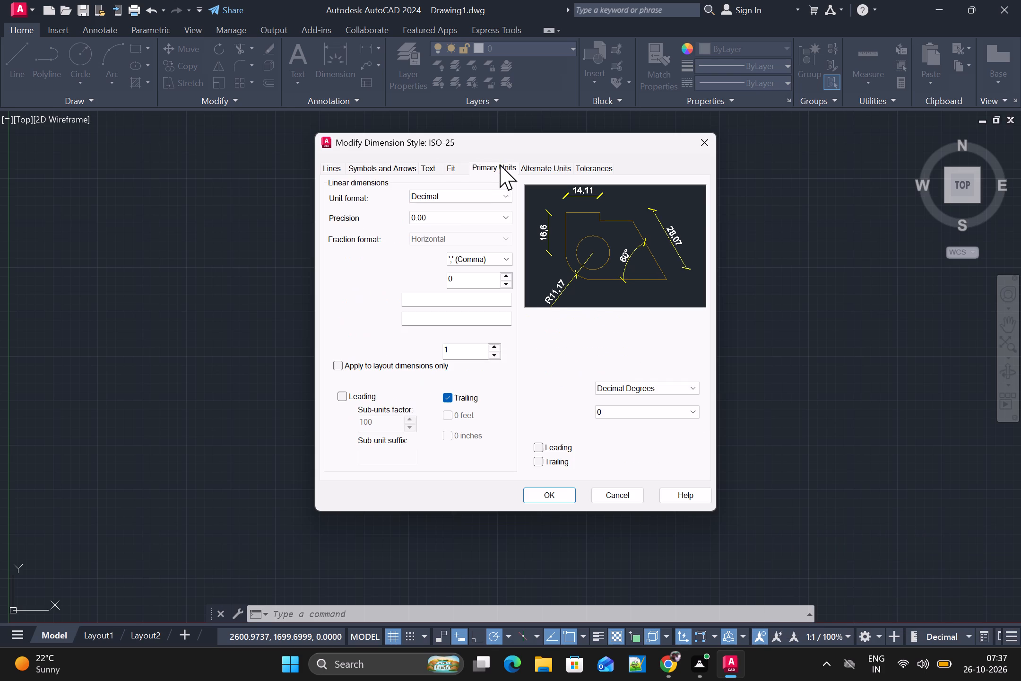
click(448, 199)
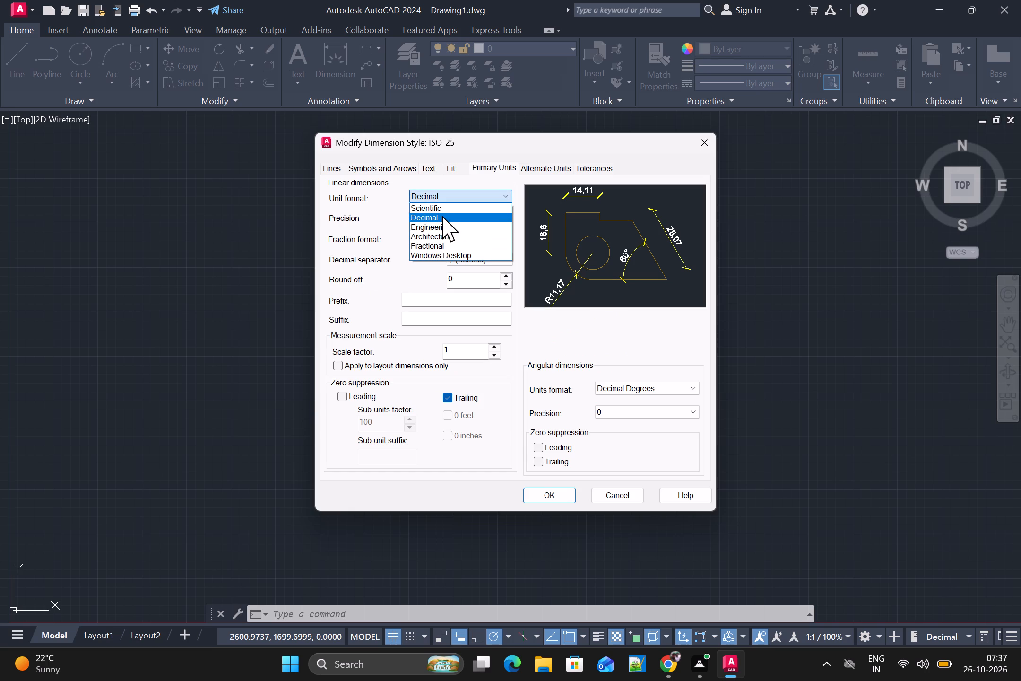
click(441, 241)
click(448, 221)
click(439, 234)
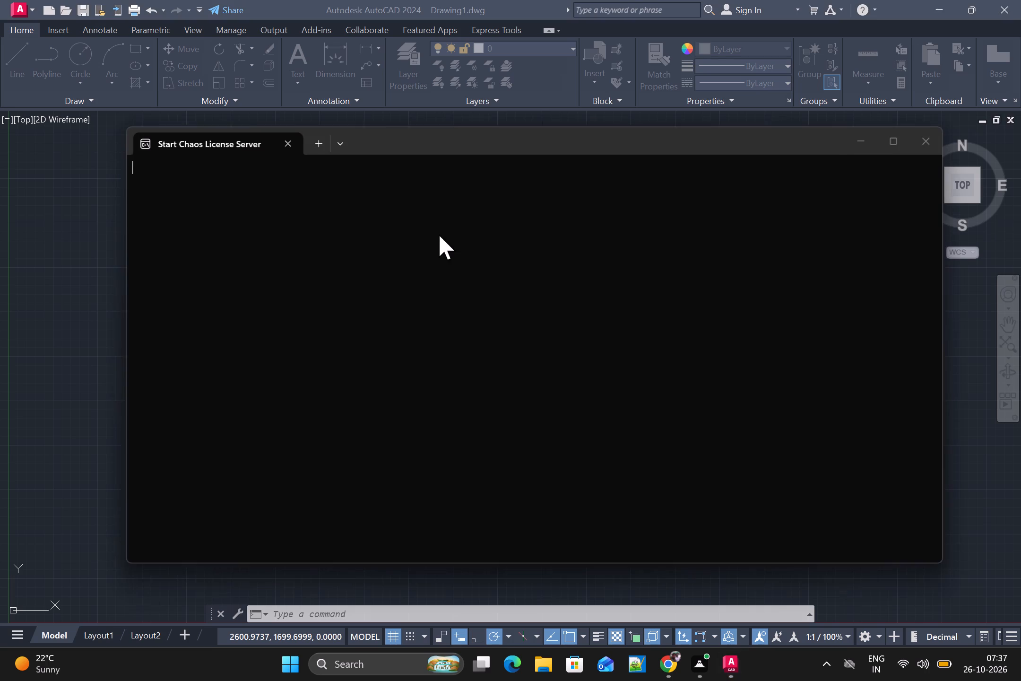
click(920, 138)
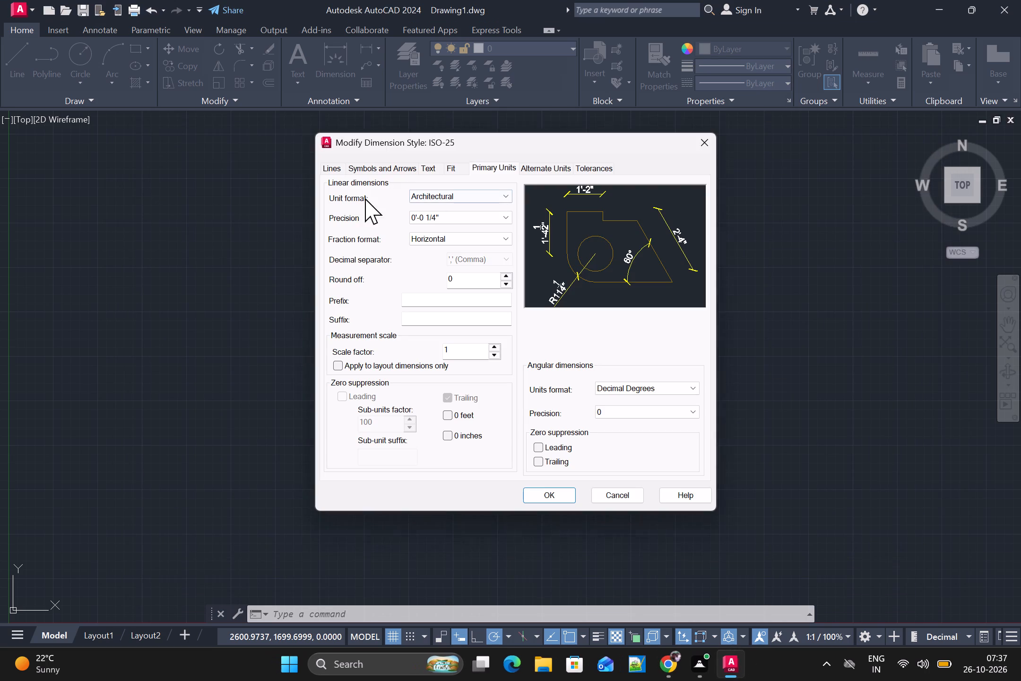
click(510, 216)
click(449, 229)
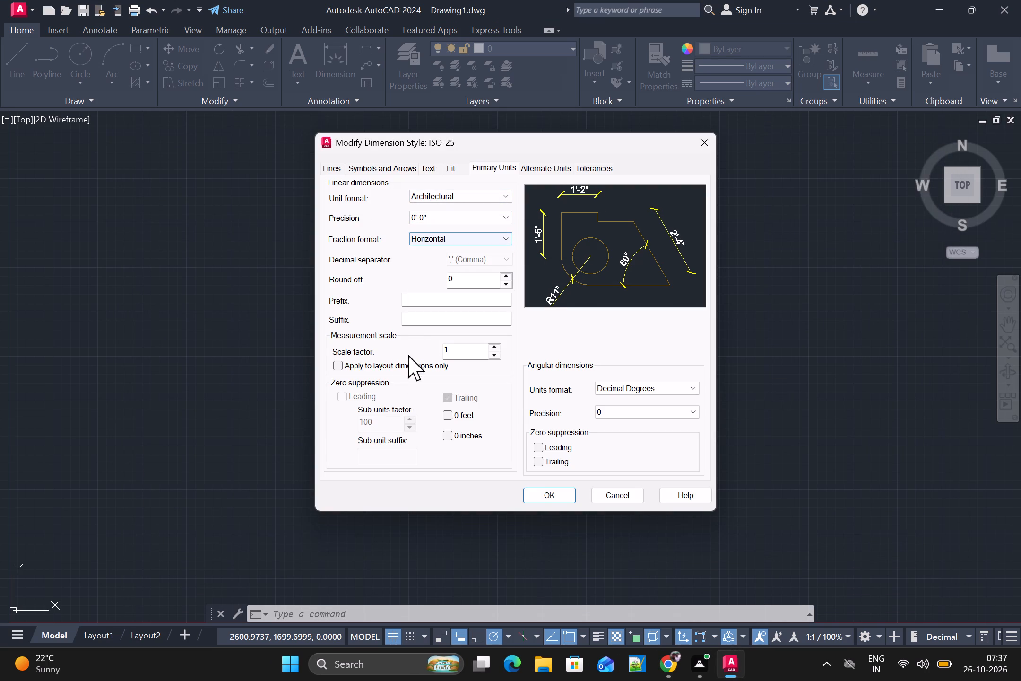
click(549, 494)
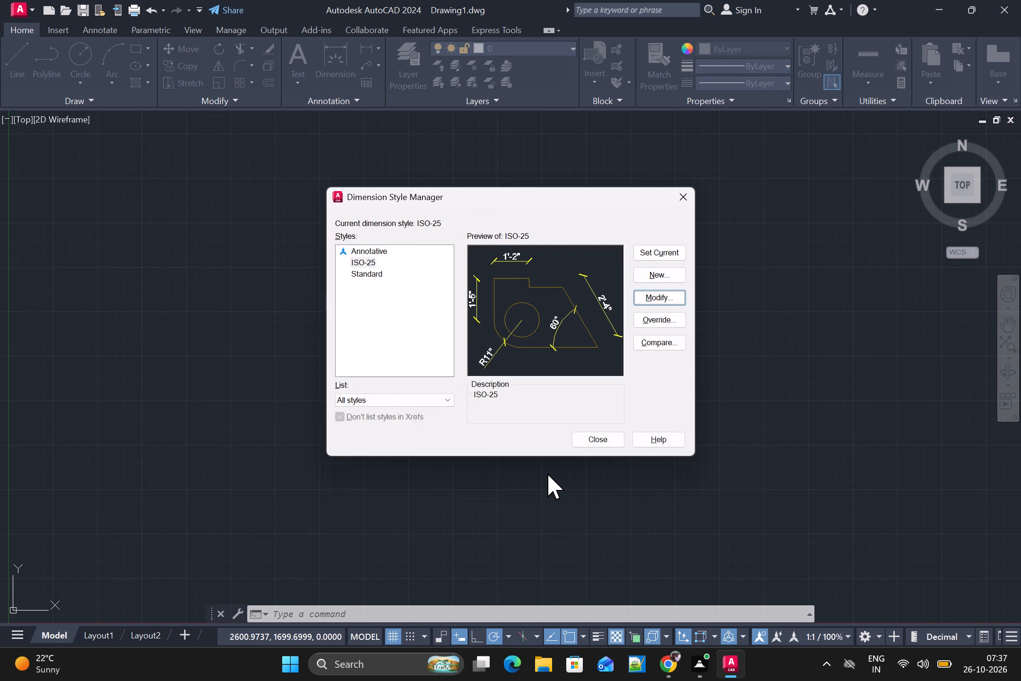
Make ISO-25 the current dimension style and close the Dimension Style Manager.
click(660, 251)
click(604, 437)
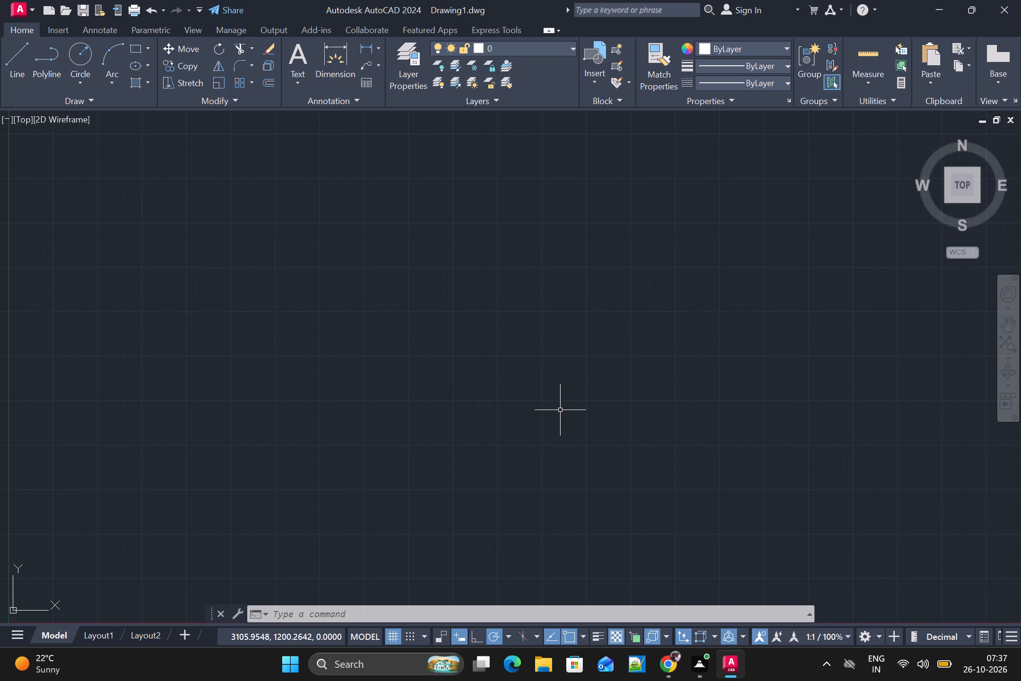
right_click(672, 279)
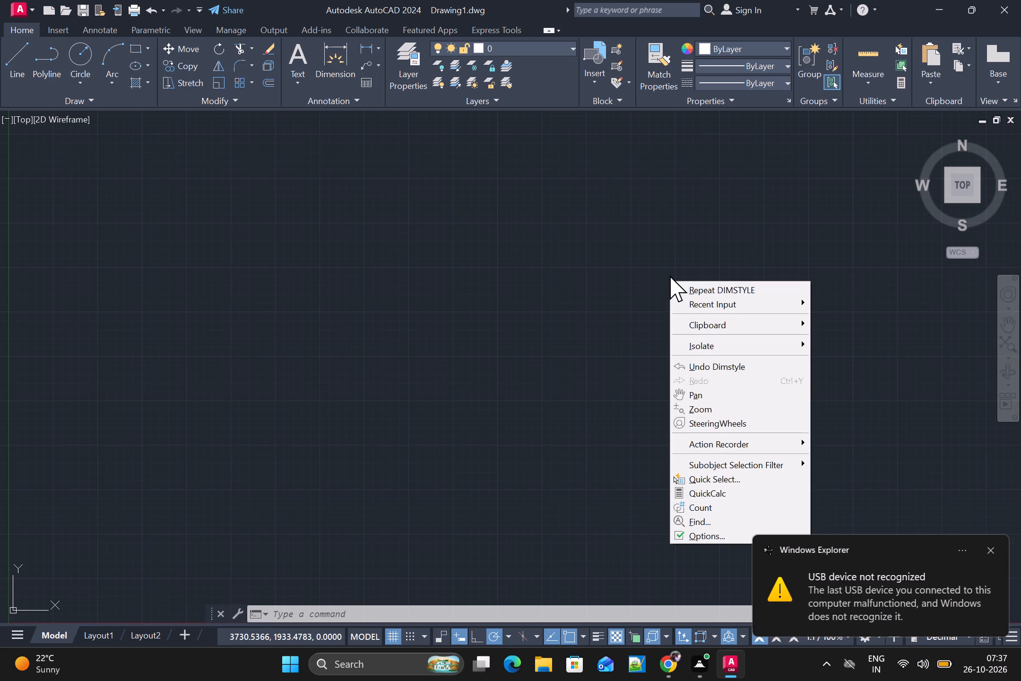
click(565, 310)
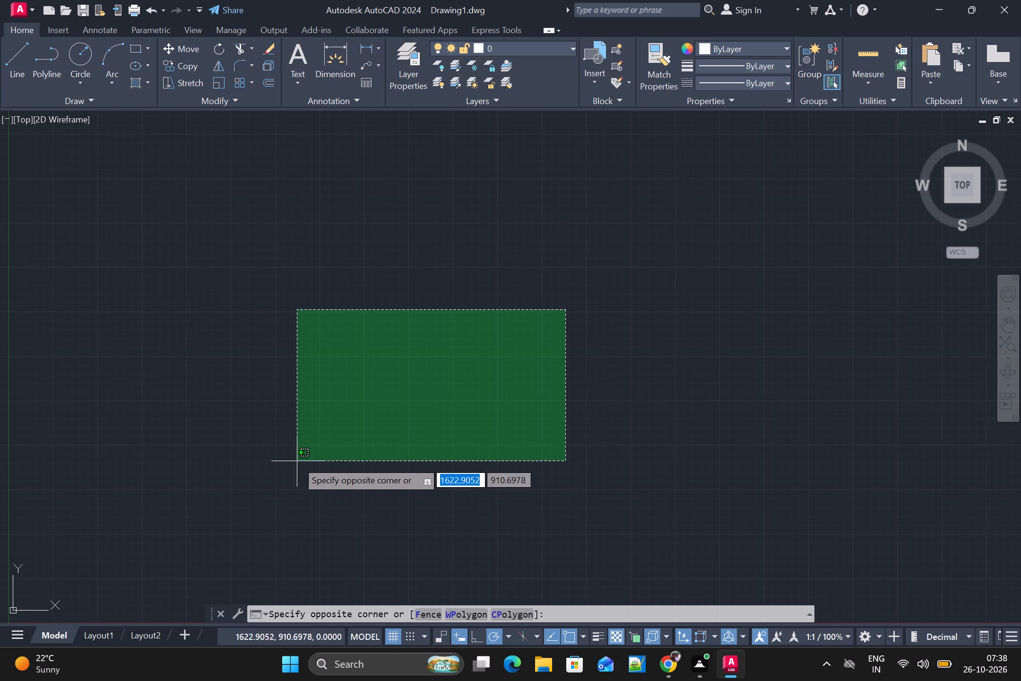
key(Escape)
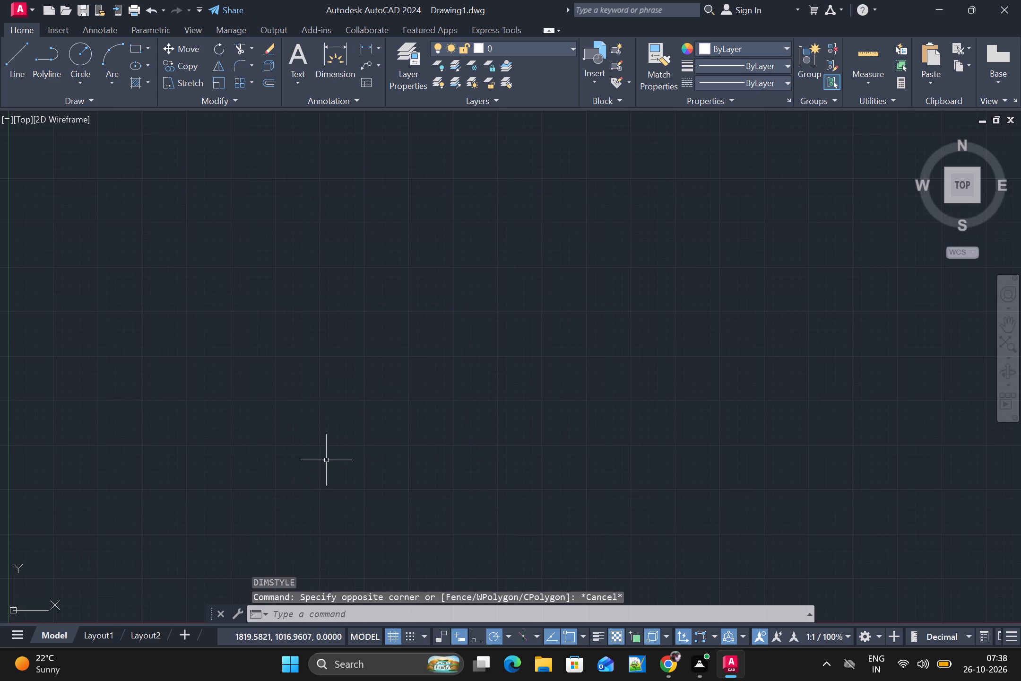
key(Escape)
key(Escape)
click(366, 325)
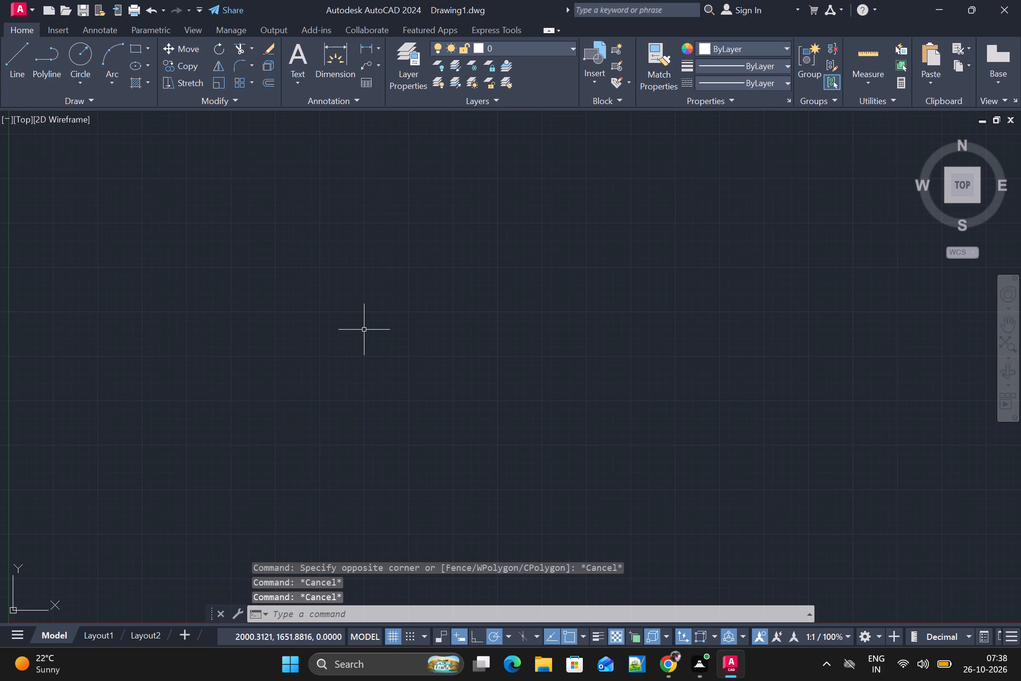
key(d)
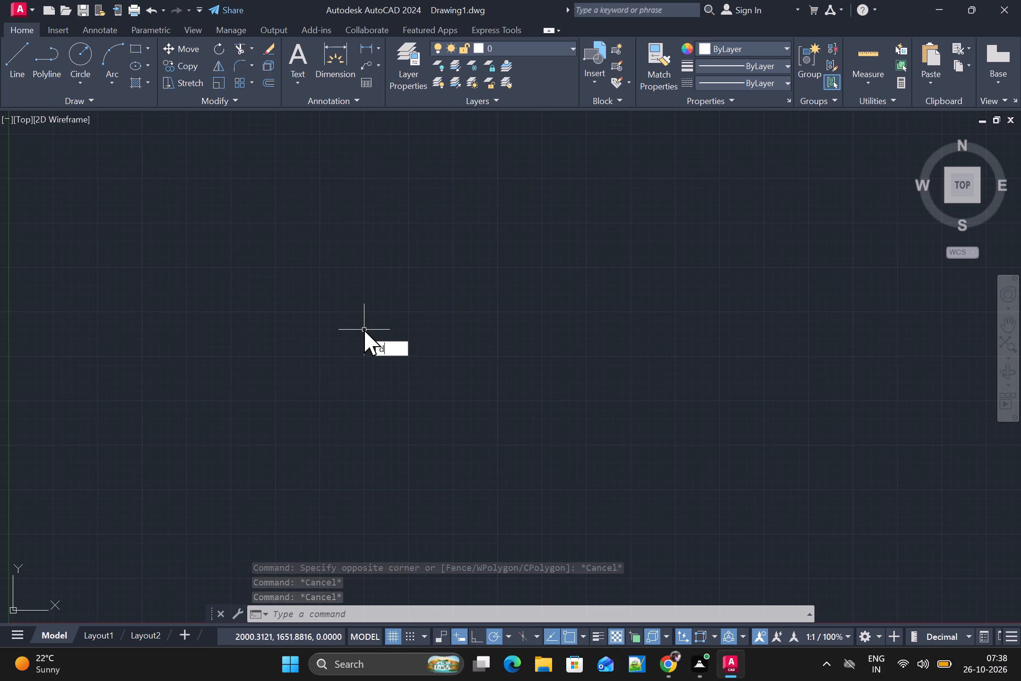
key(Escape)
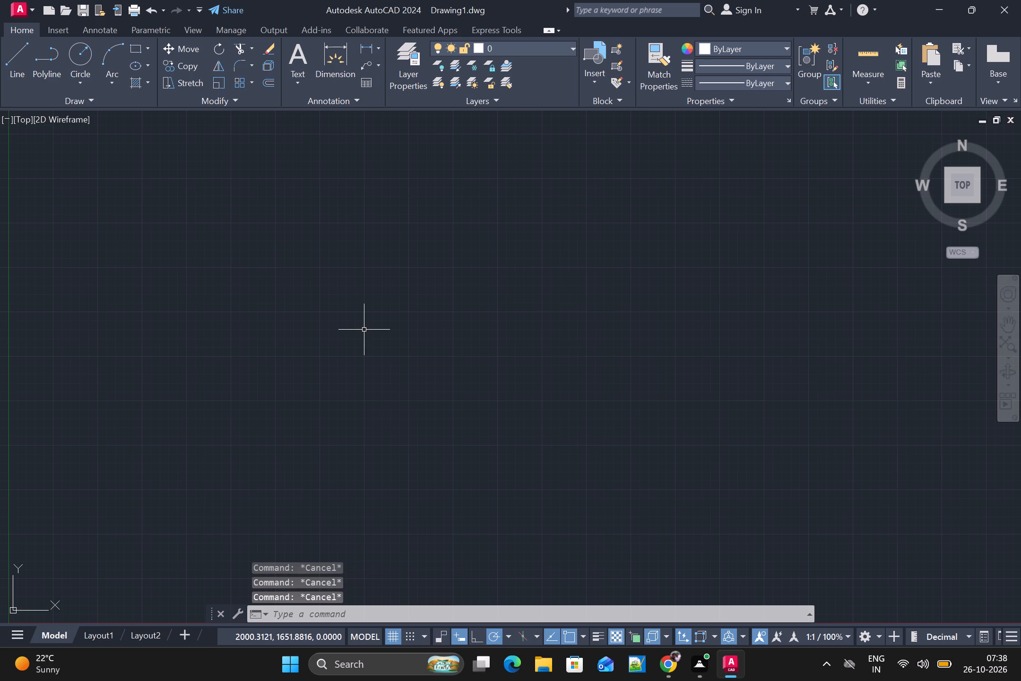
Configure the drawing units to Architectural length with 0'-0" precision and an insertion scale of Inches.
text(units)
key(Return)
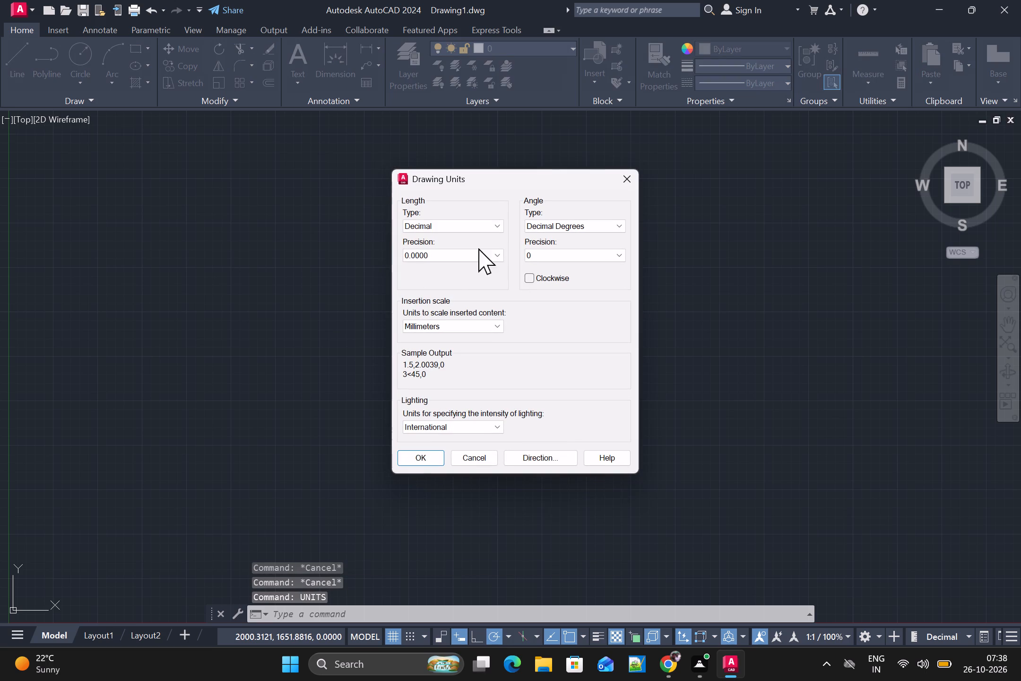
click(491, 227)
click(467, 244)
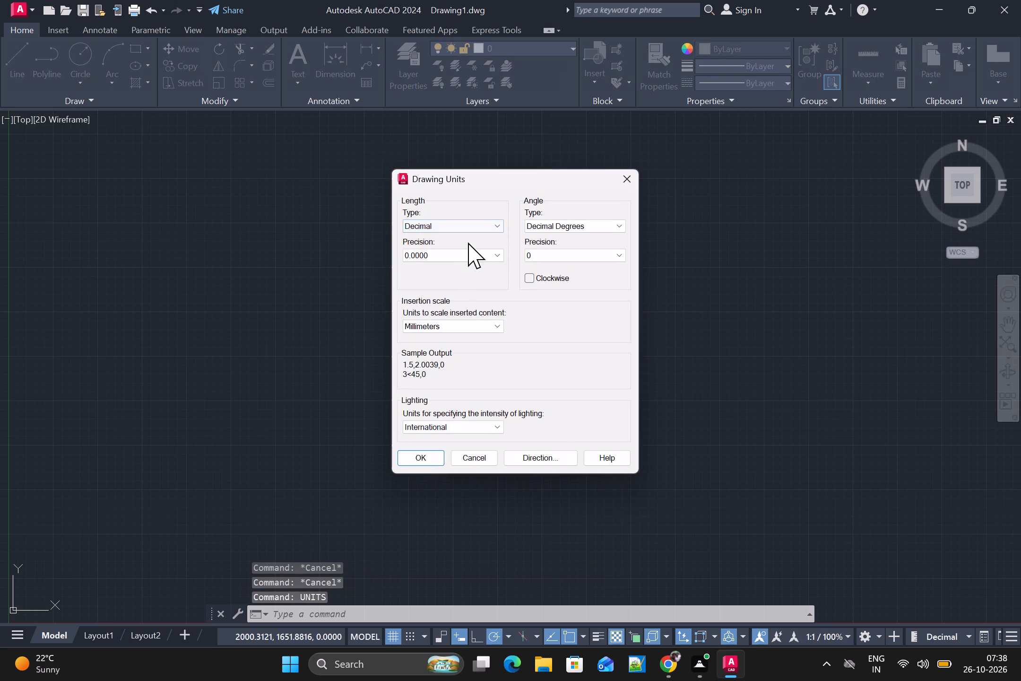
click(472, 230)
click(459, 237)
click(444, 255)
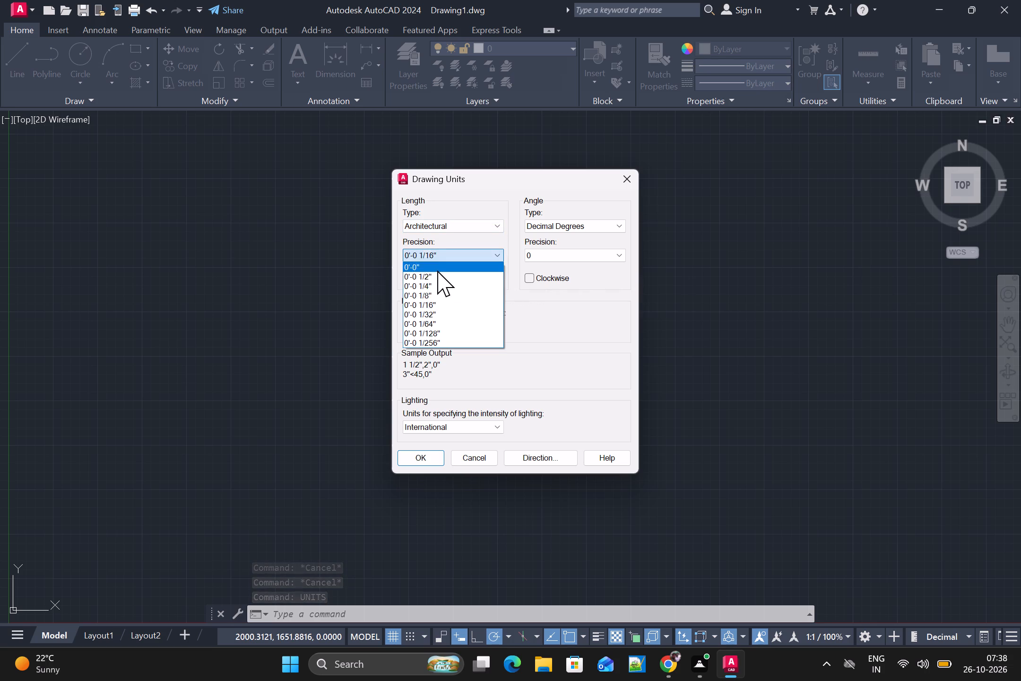
click(436, 273)
click(449, 253)
click(438, 267)
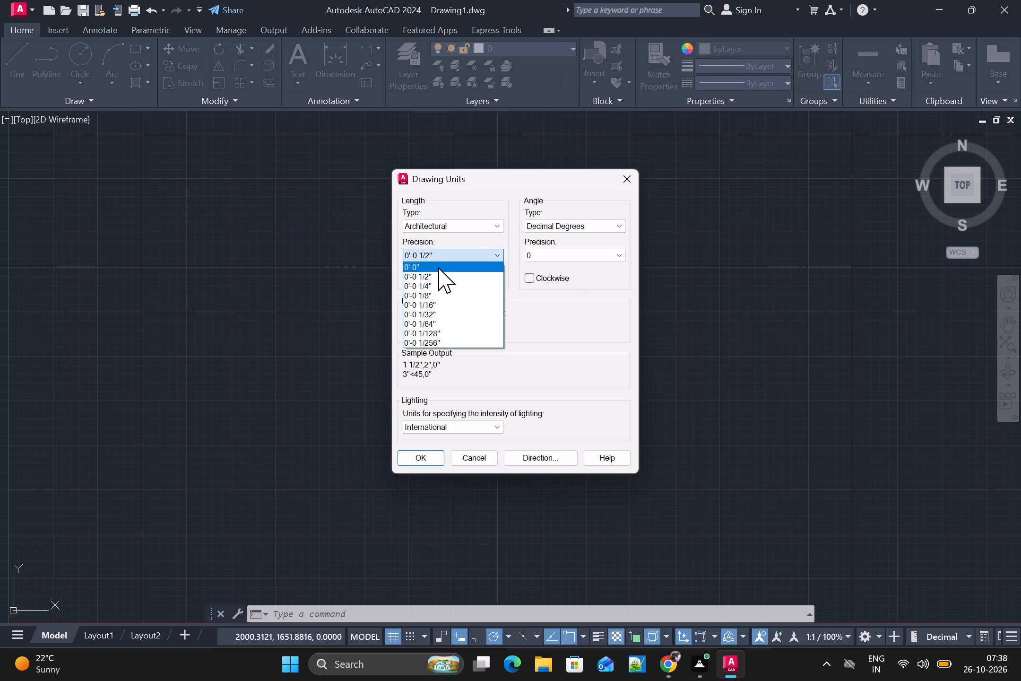
click(438, 330)
click(432, 348)
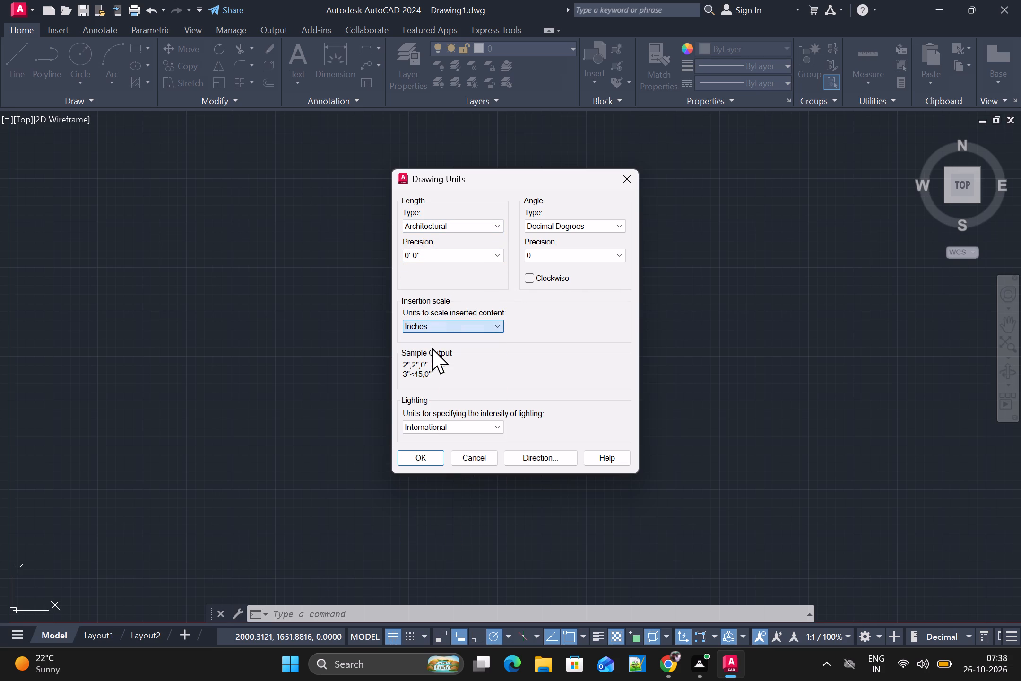
click(421, 460)
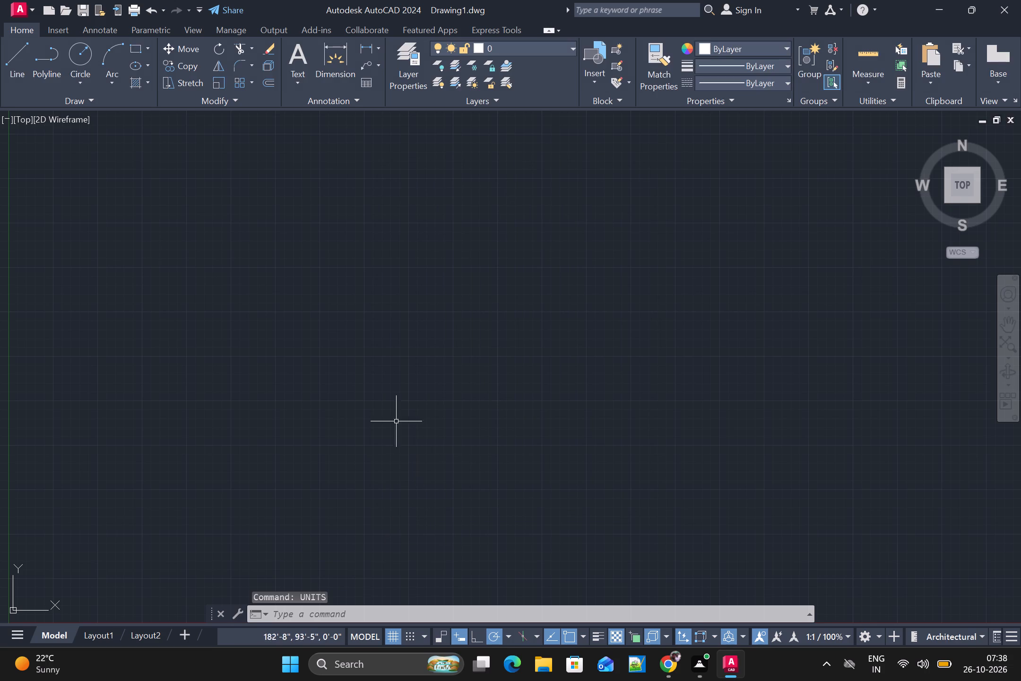
Turn off the drawing grid.
click(362, 635)
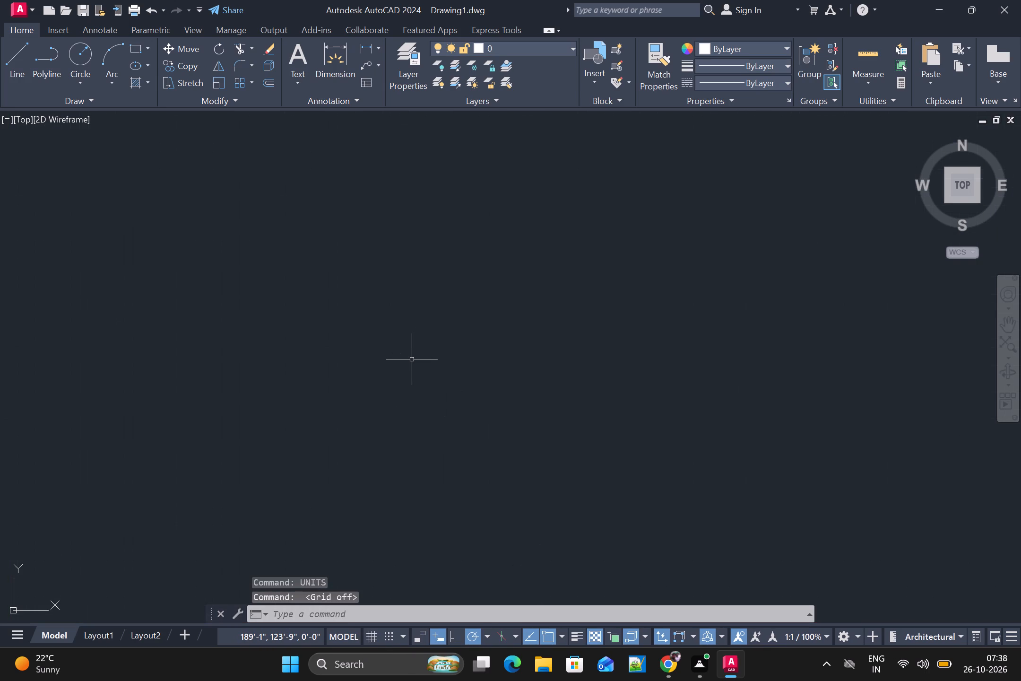
Draw a rectangle 20' wide and 40' high in the empty drawing area as the plan's outer boundary.
text(rec)
key(Return)
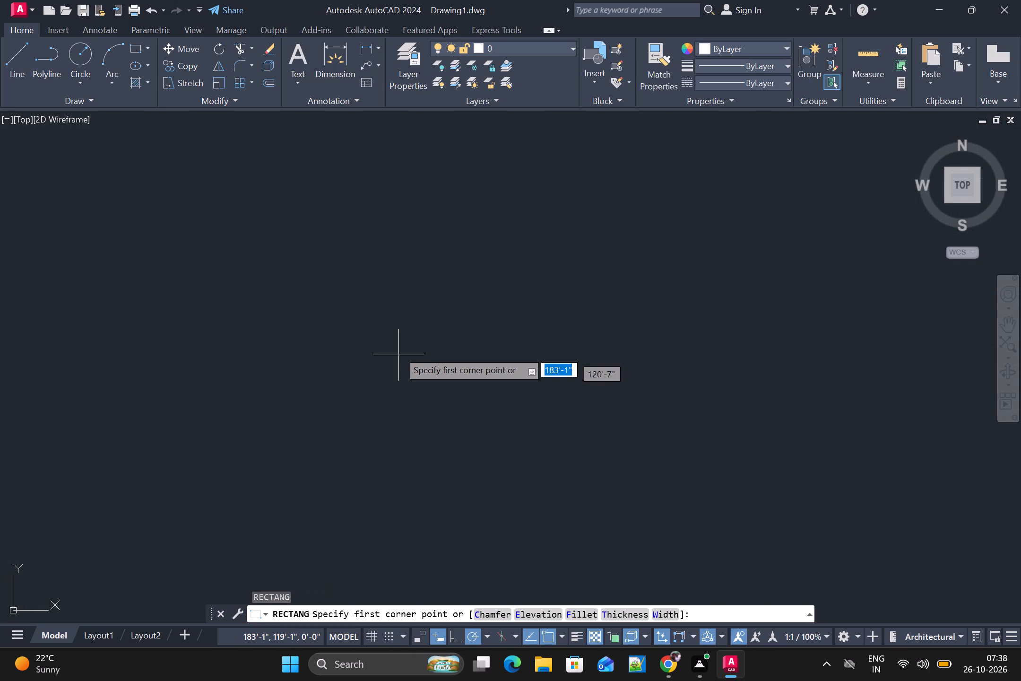
click(338, 280)
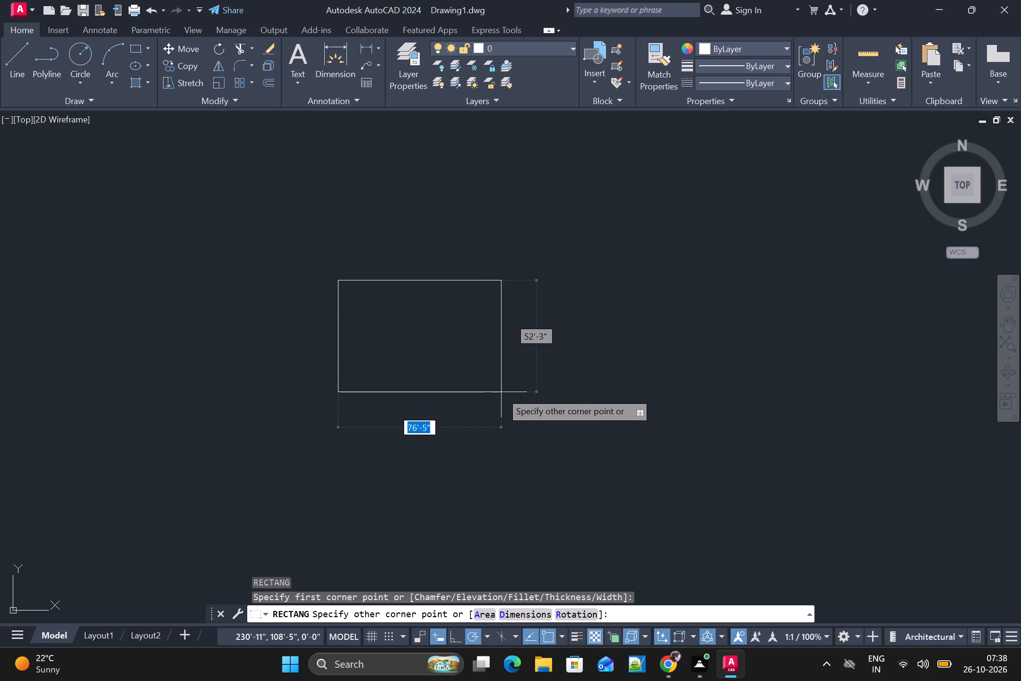
key(space)
key(space)
key(space)
key(space)
key(space)
key(space)
key(space)
key(space)
key(space)
key(space)
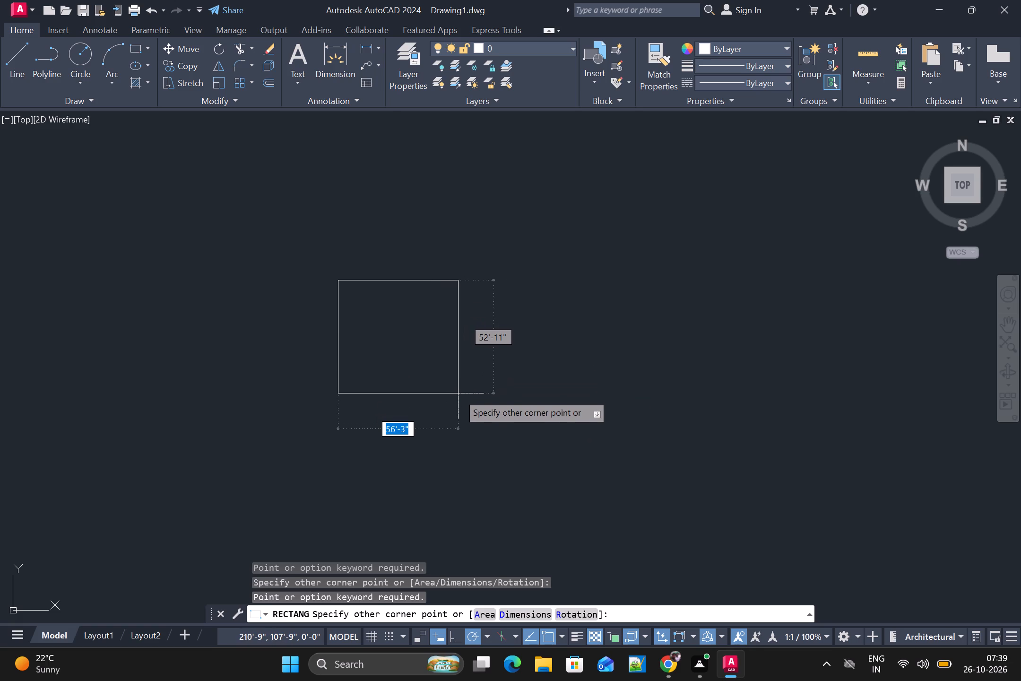
text(20')
key(Tab)
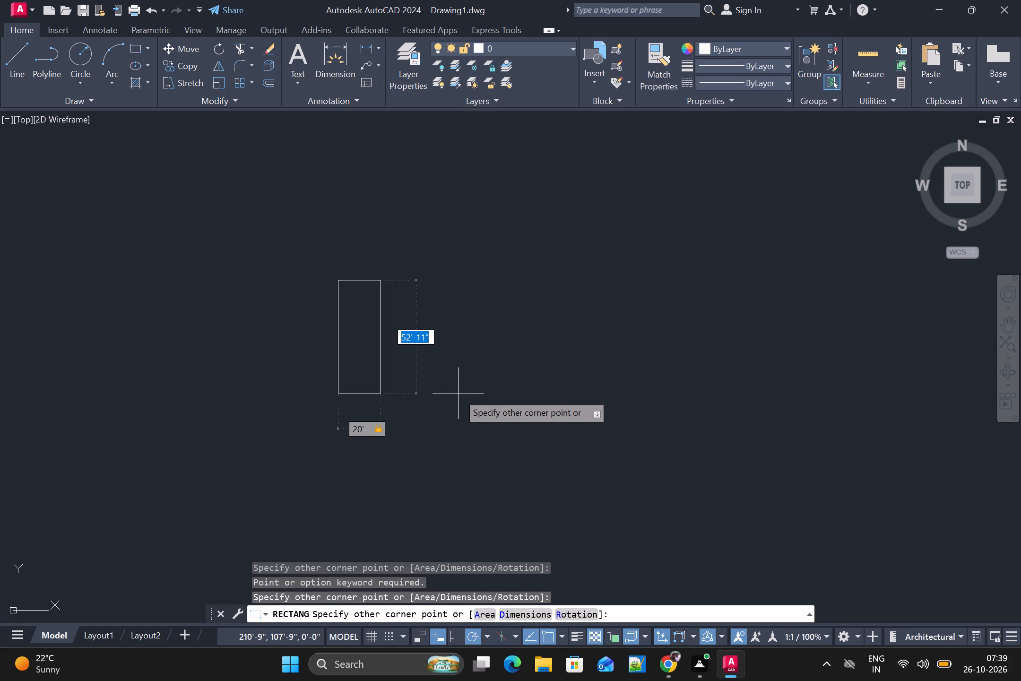
text(40\)
key(BackSpace)
key(apostrophe)
key(Return)
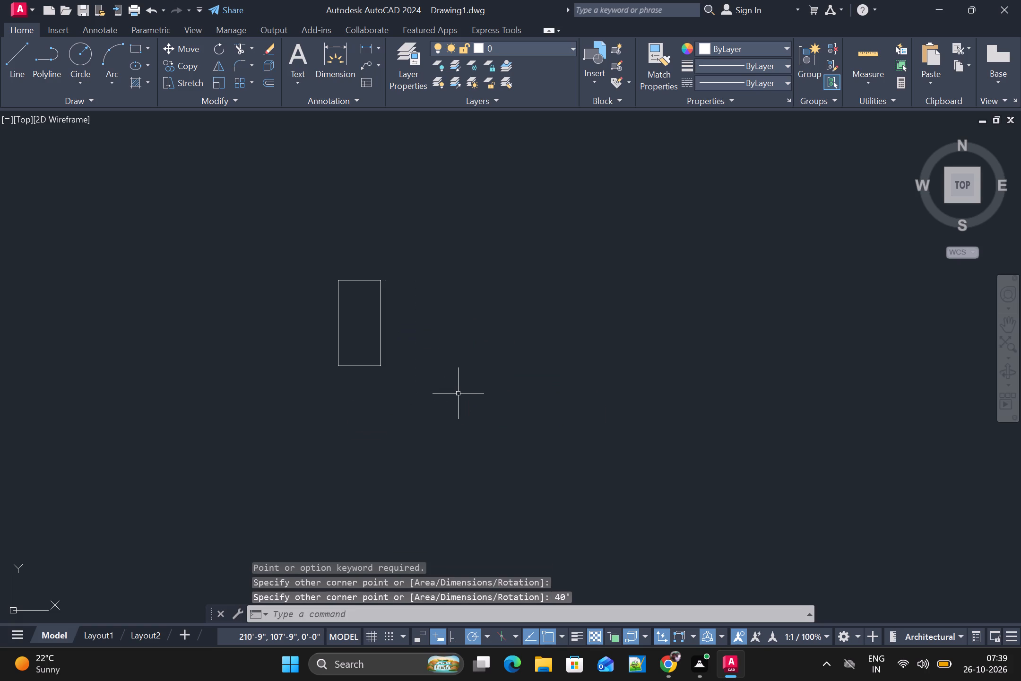
Offset the 20' by 40' rectangle inward by 9" using the Through option to form the outer walls.
scroll(290, 339, up, 2)
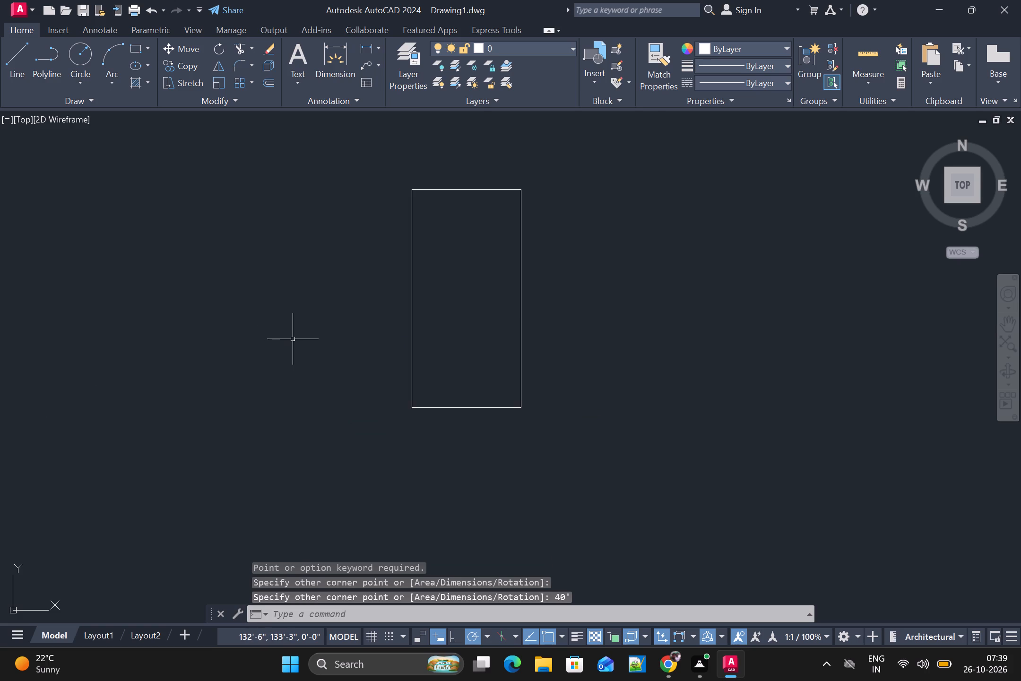
scroll(293, 340, up, 1)
scroll(579, 315, down, 3)
middle_drag(573, 320, 484, 361)
scroll(469, 328, up, 1)
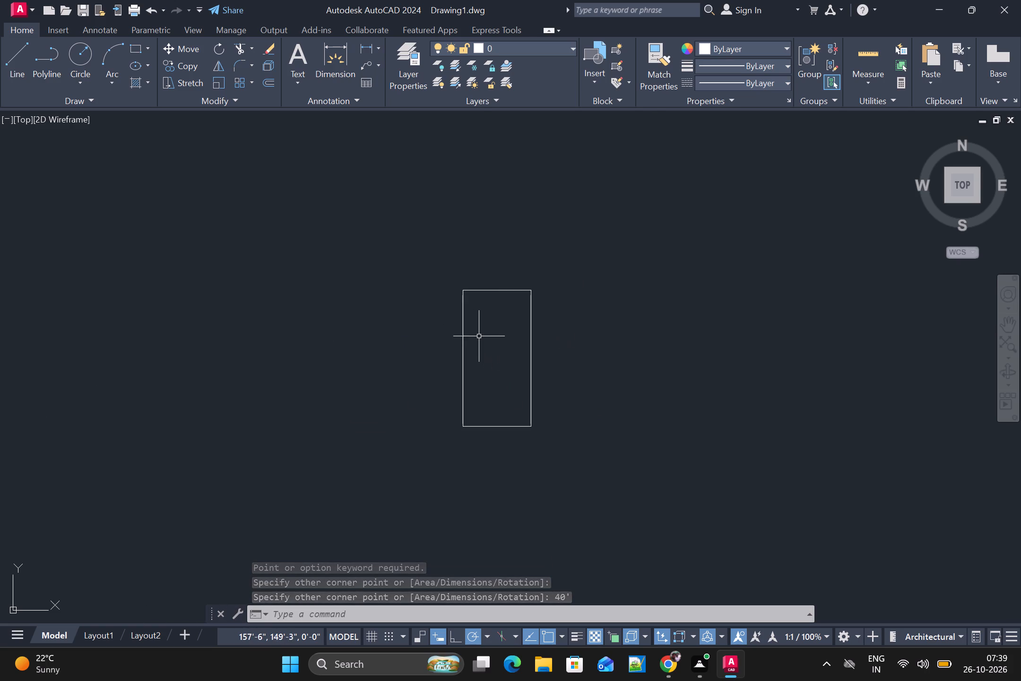
scroll(479, 336, up, 1)
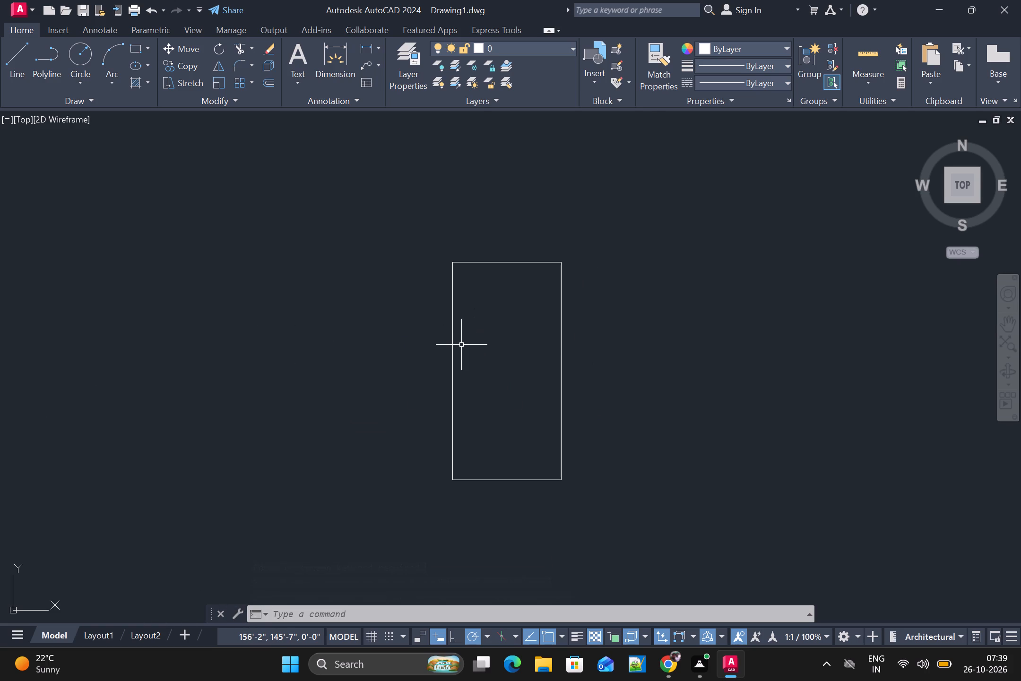
key(o)
key(space)
text(t)
key(space)
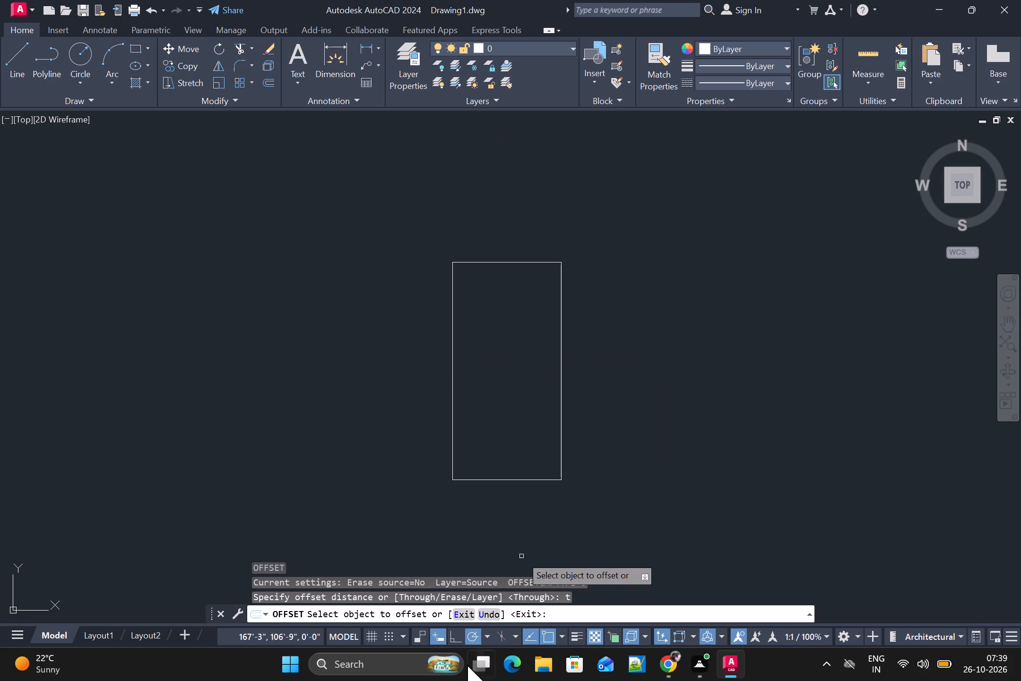
click(483, 264)
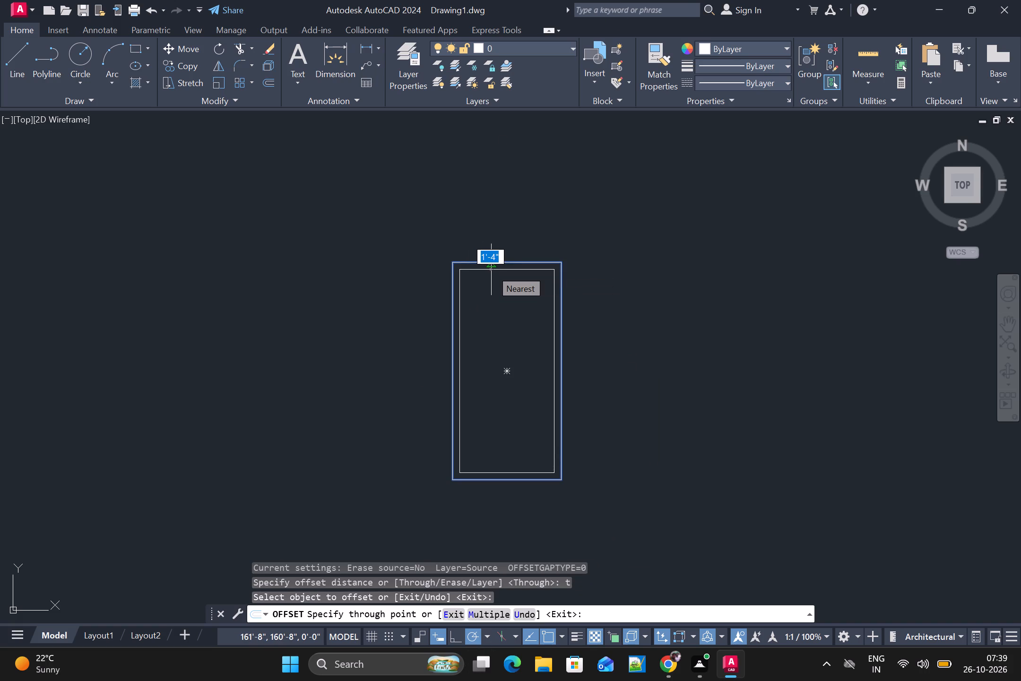
key(9)
key(shift+quotedbl)
key(Return)
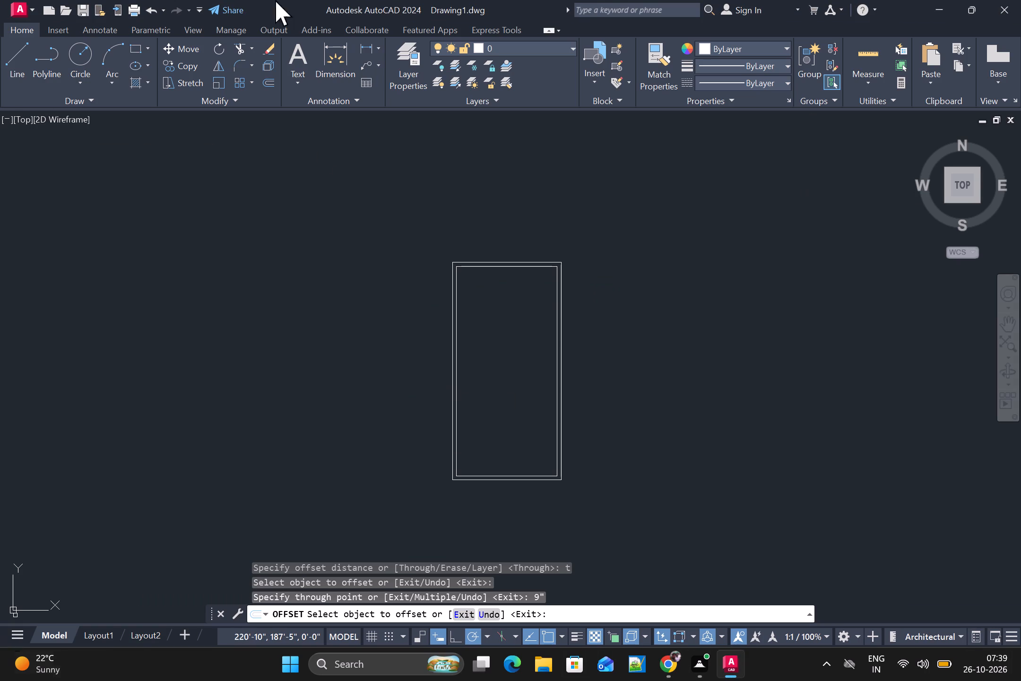
key(Escape)
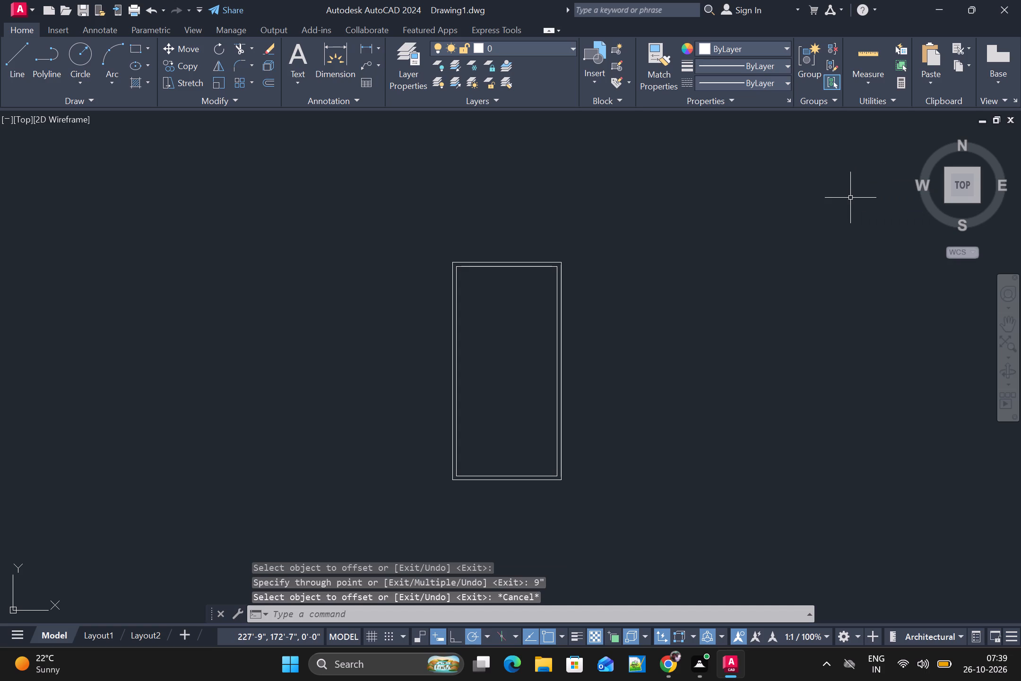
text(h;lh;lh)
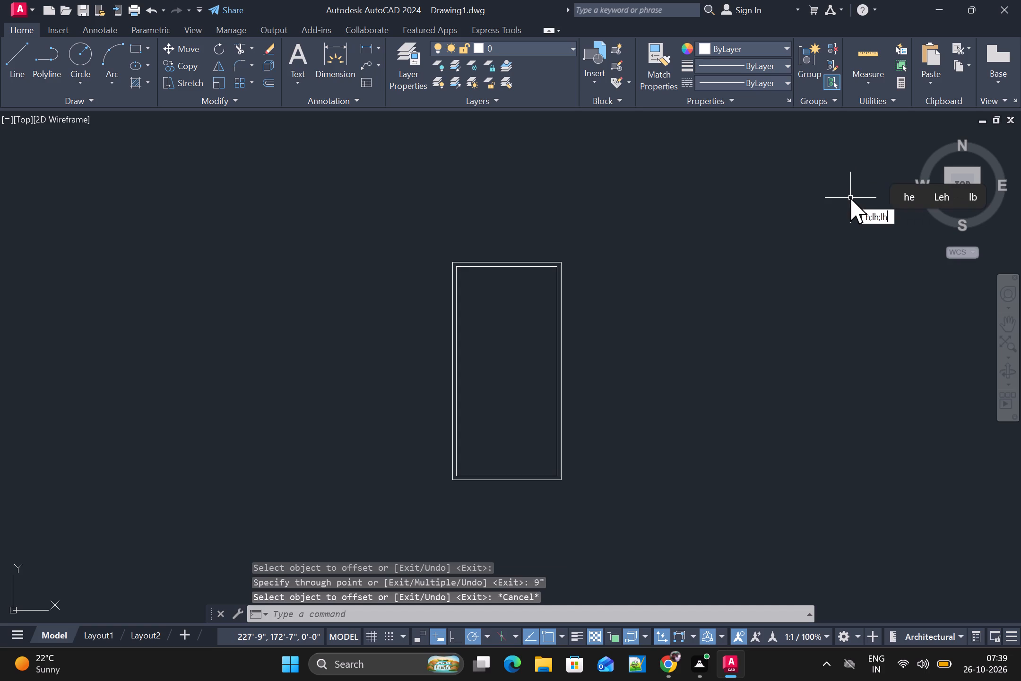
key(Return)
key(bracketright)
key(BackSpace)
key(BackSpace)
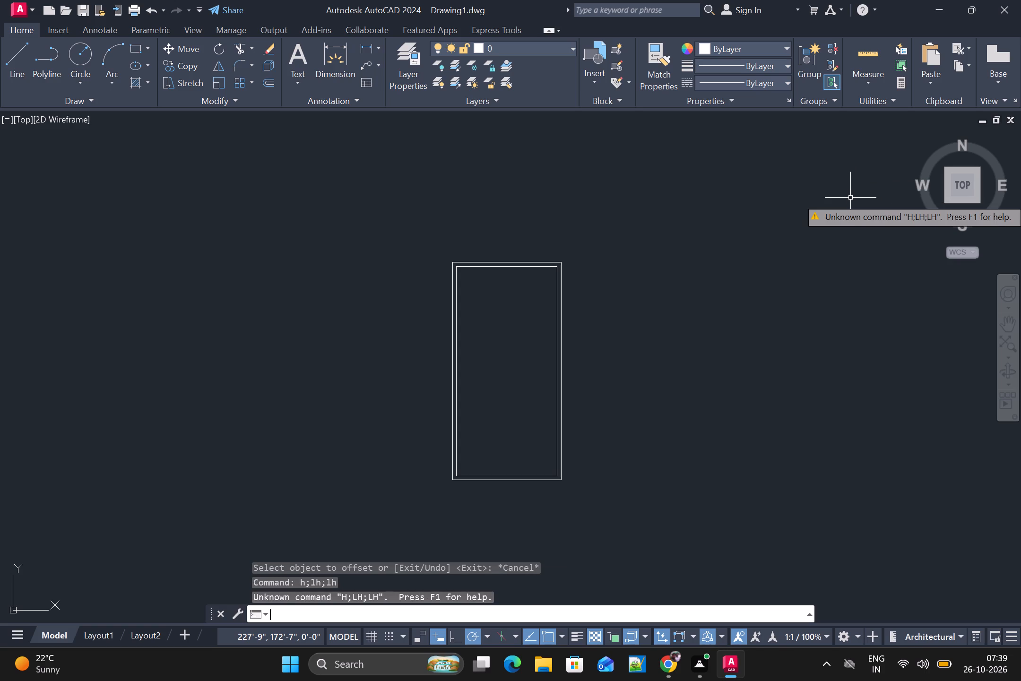
Explode the inner rectangle into separate lines.
text(explode)
key(Return)
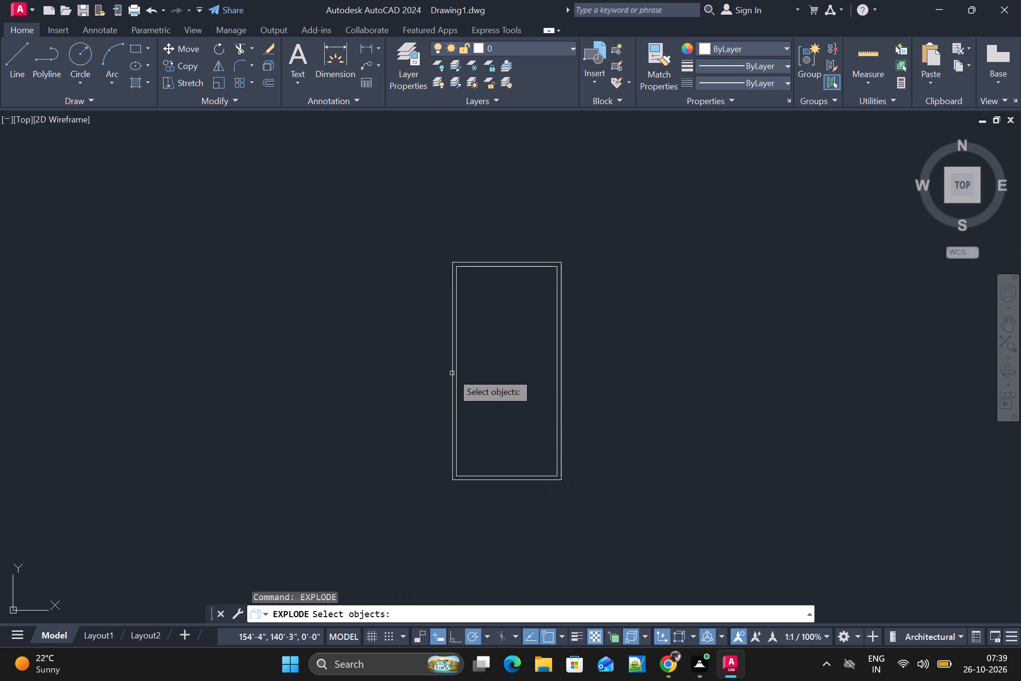
scroll(452, 370, up, 3)
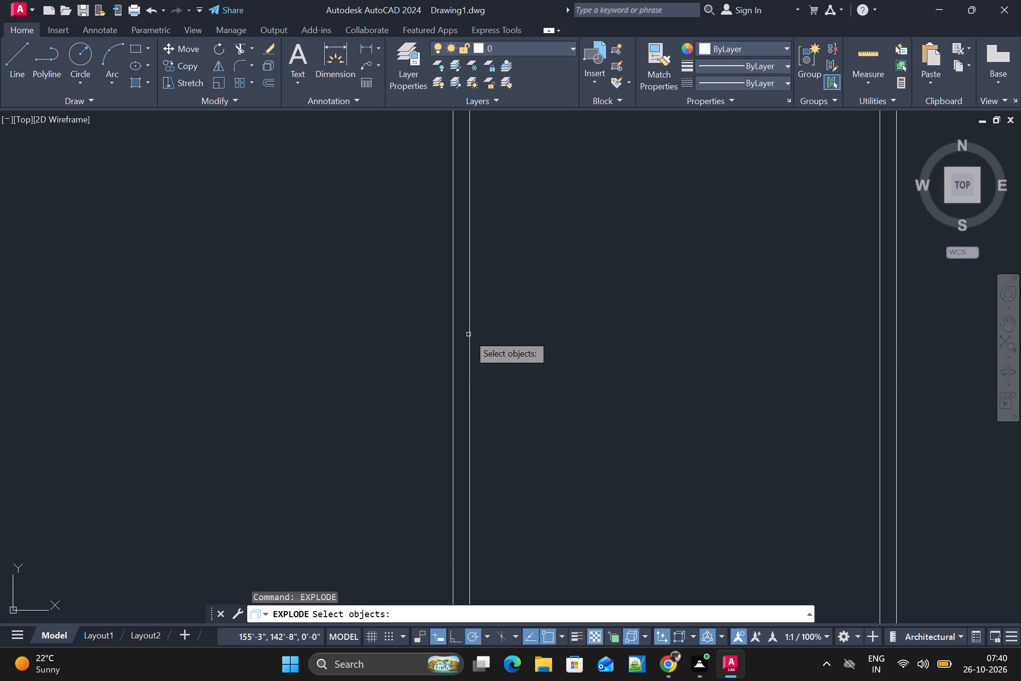
click(470, 331)
key(Return)
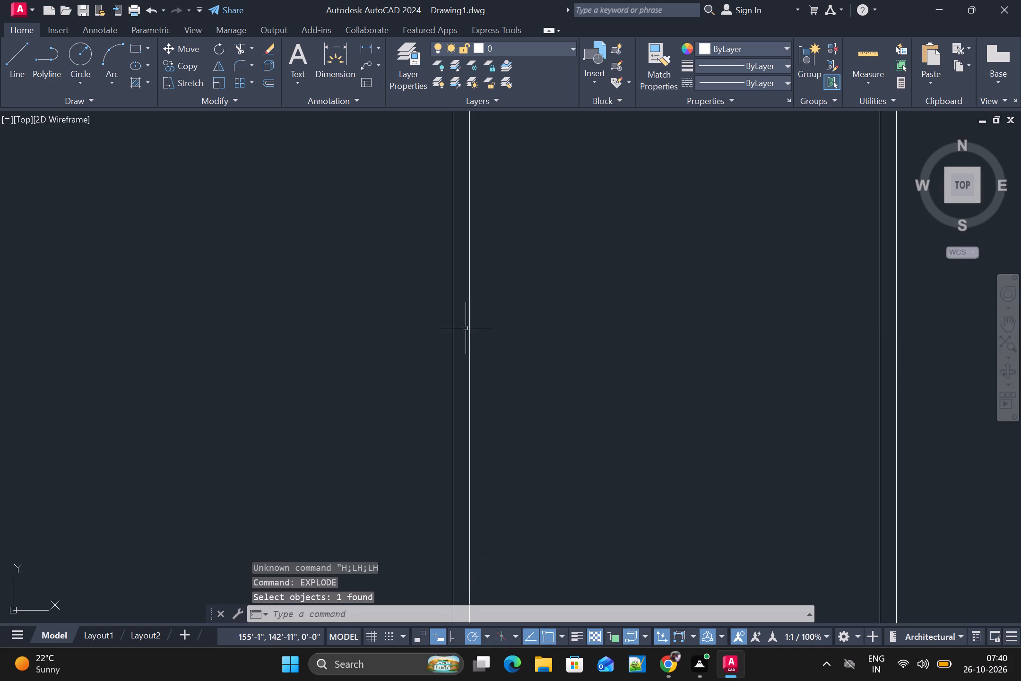
Offset the inner left wall line 10' to the right and the new line 5" further right to form a vertical partition.
click(472, 362)
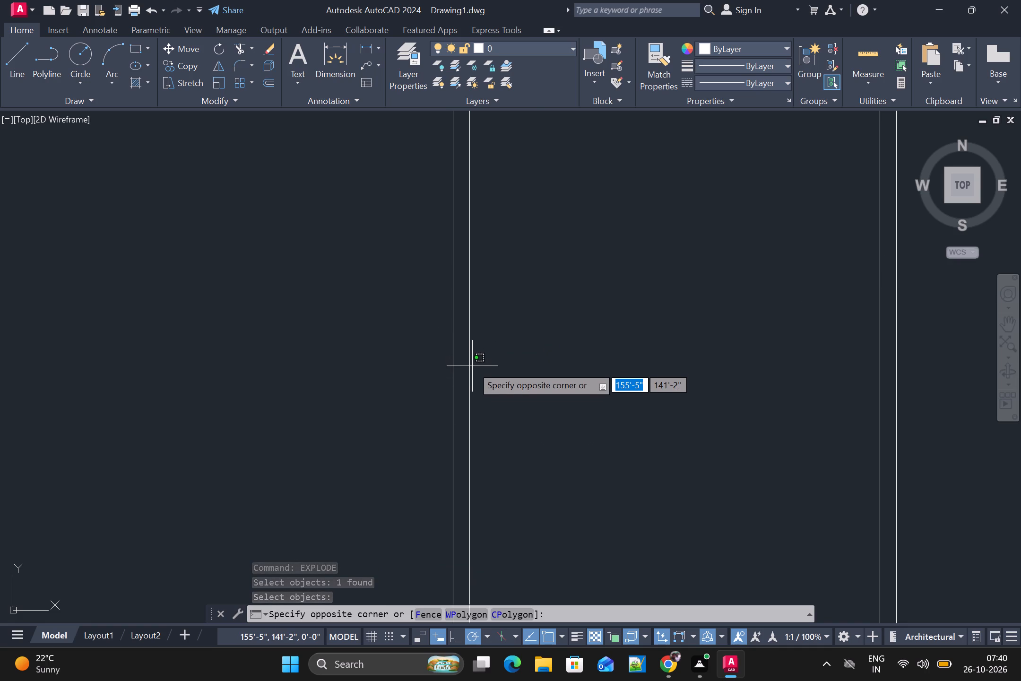
click(466, 379)
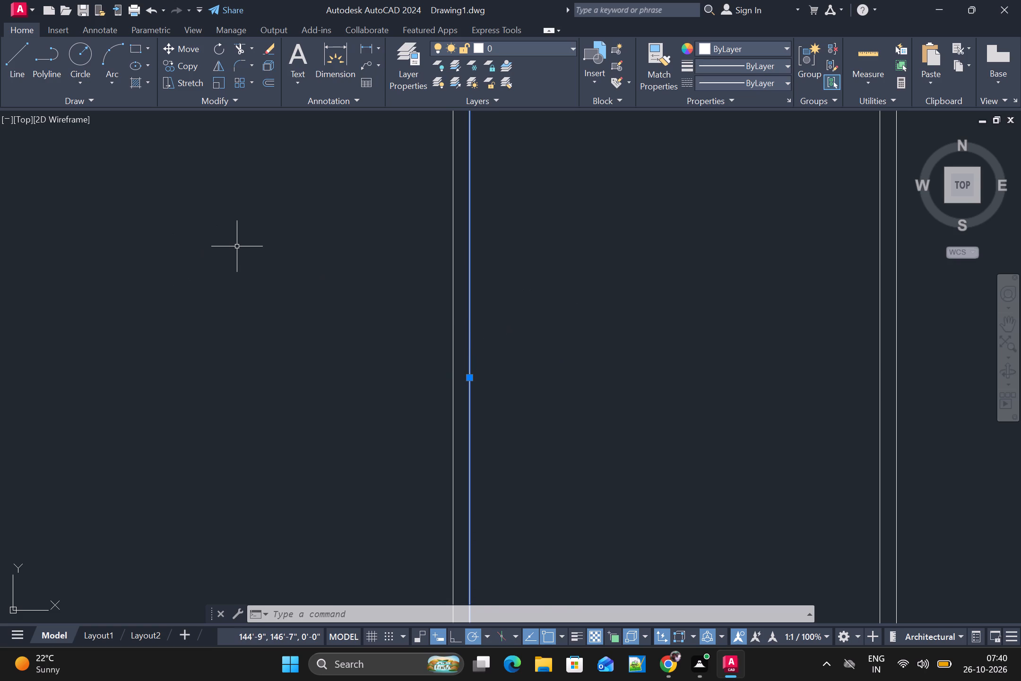
key(o)
key(Return)
key(t)
key(Return)
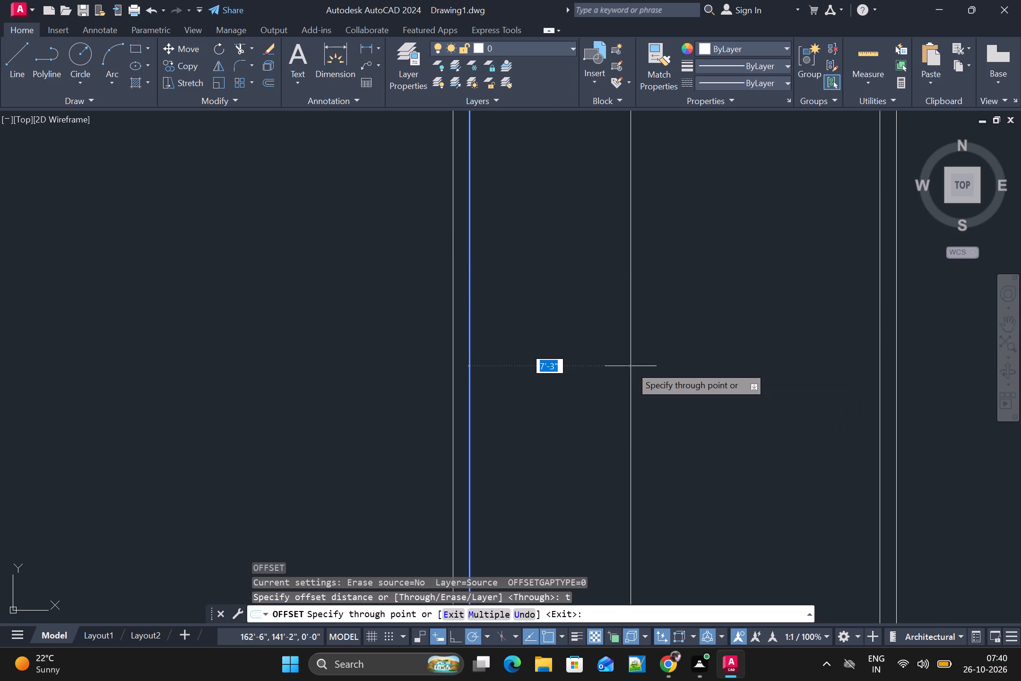
text(10)
key(apostrophe)
key(Return)
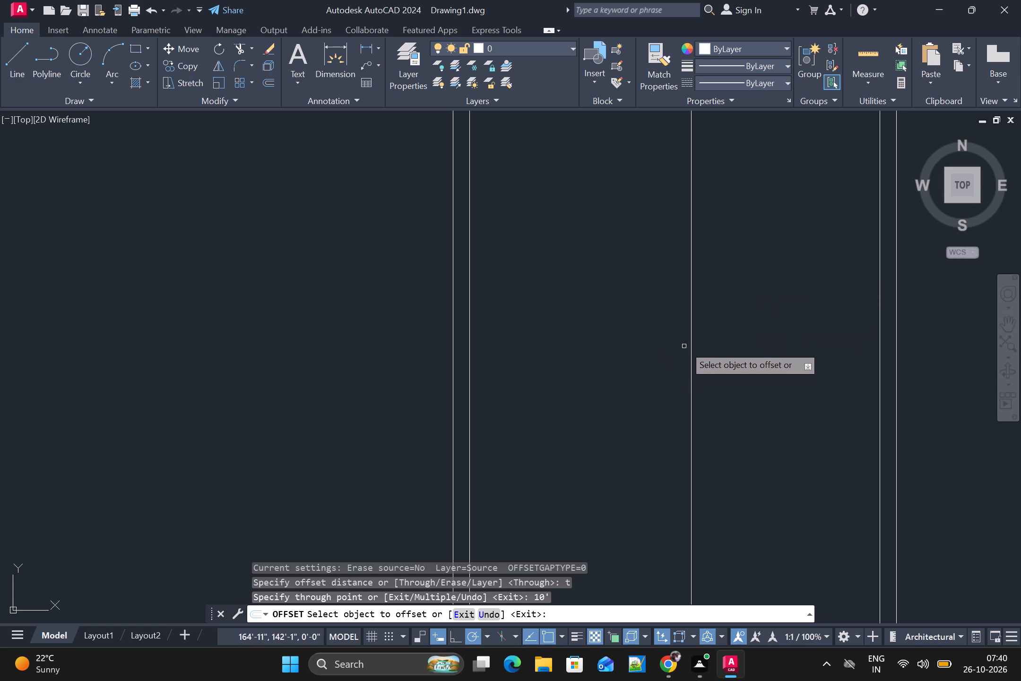
click(692, 329)
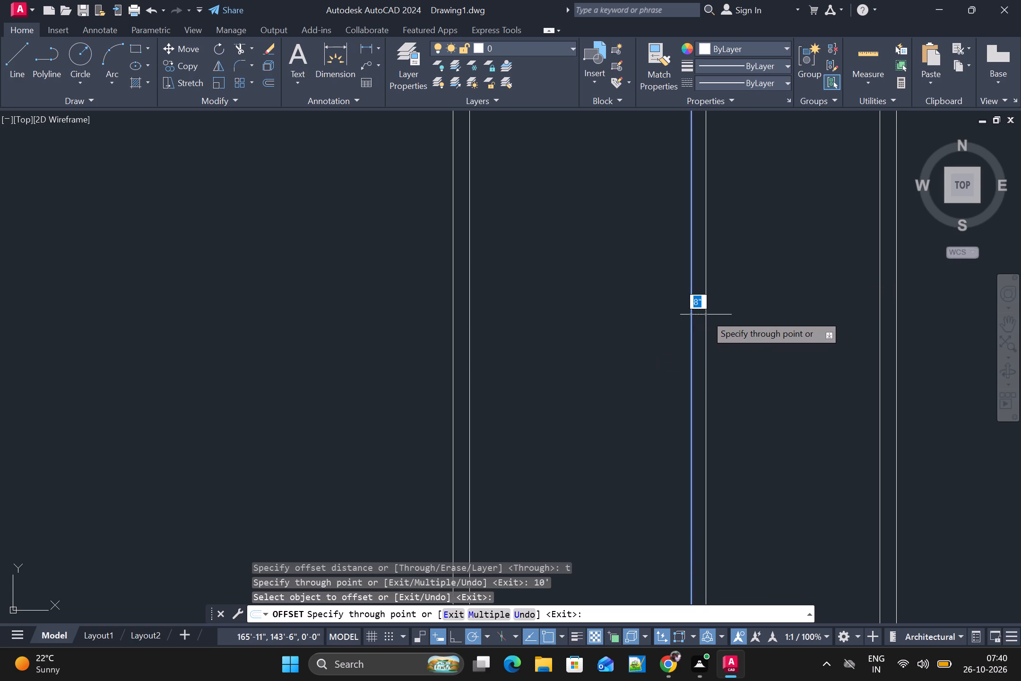
text(5")
key(Return)
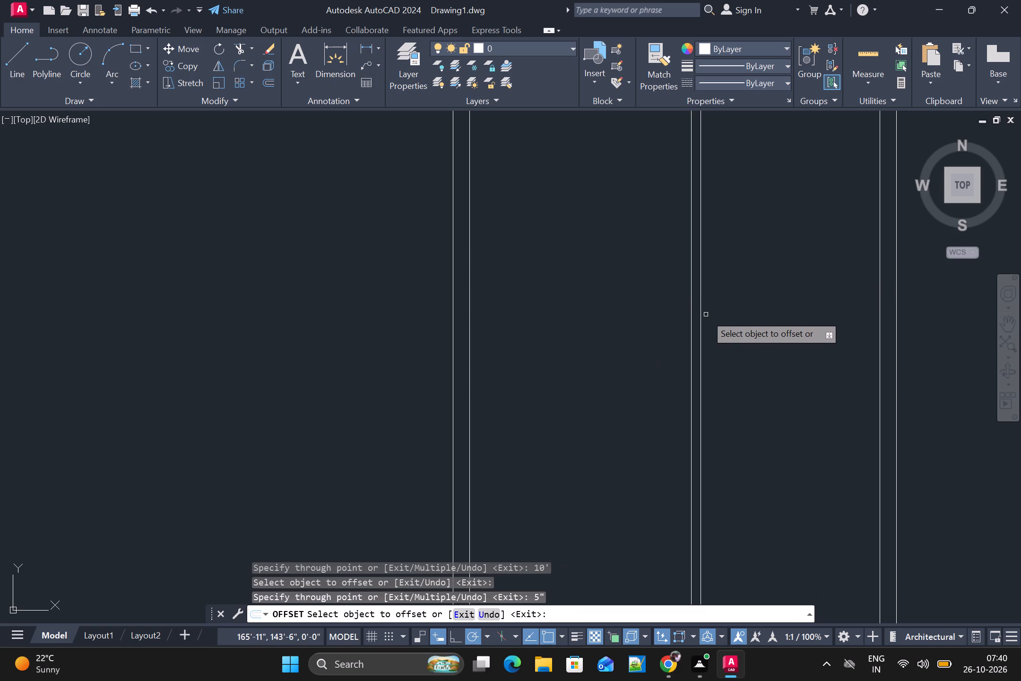
Offset the inner top wall line 10' downward and the new line 5" back upward to form a horizontal partition.
scroll(706, 314, down, 1)
scroll(691, 424, down, 2)
scroll(700, 379, up, 2)
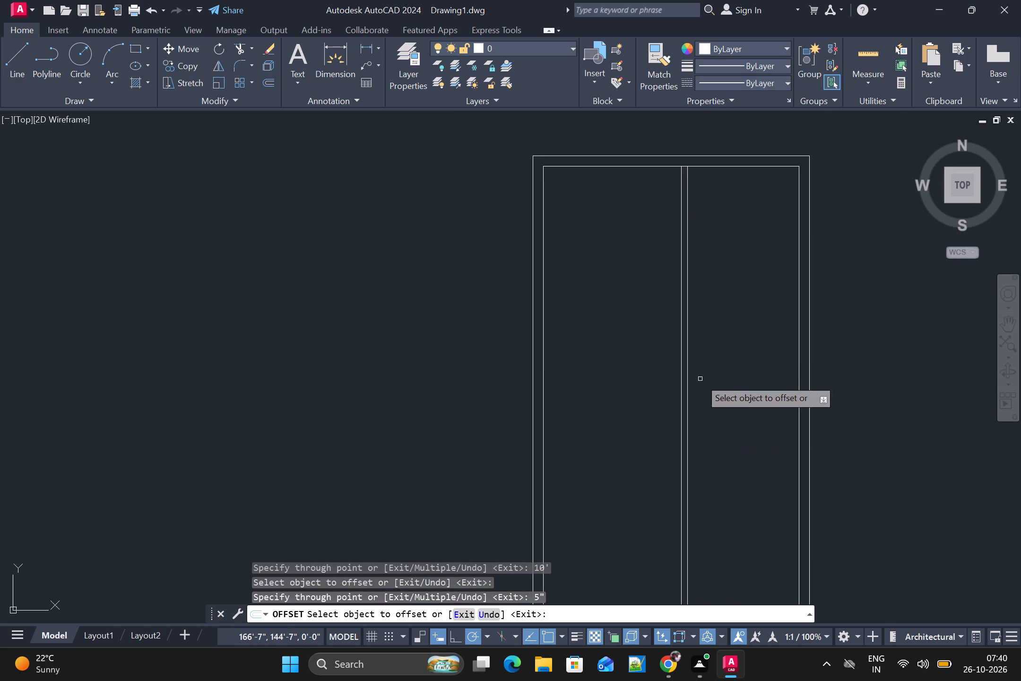
scroll(646, 306, down, 1)
middle_drag(646, 308, 563, 481)
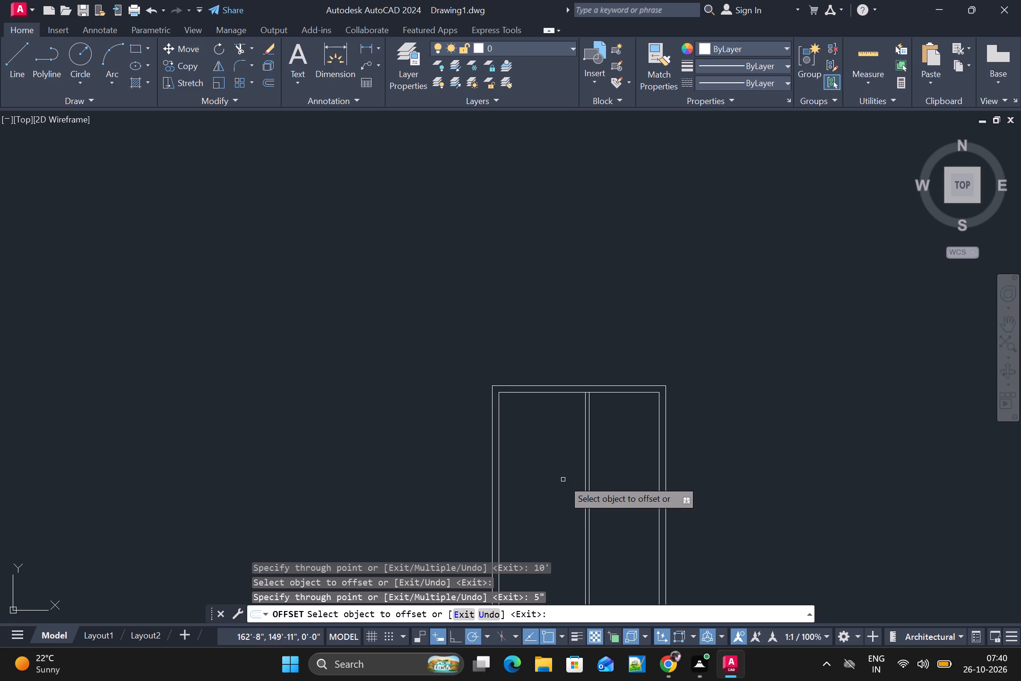
click(540, 394)
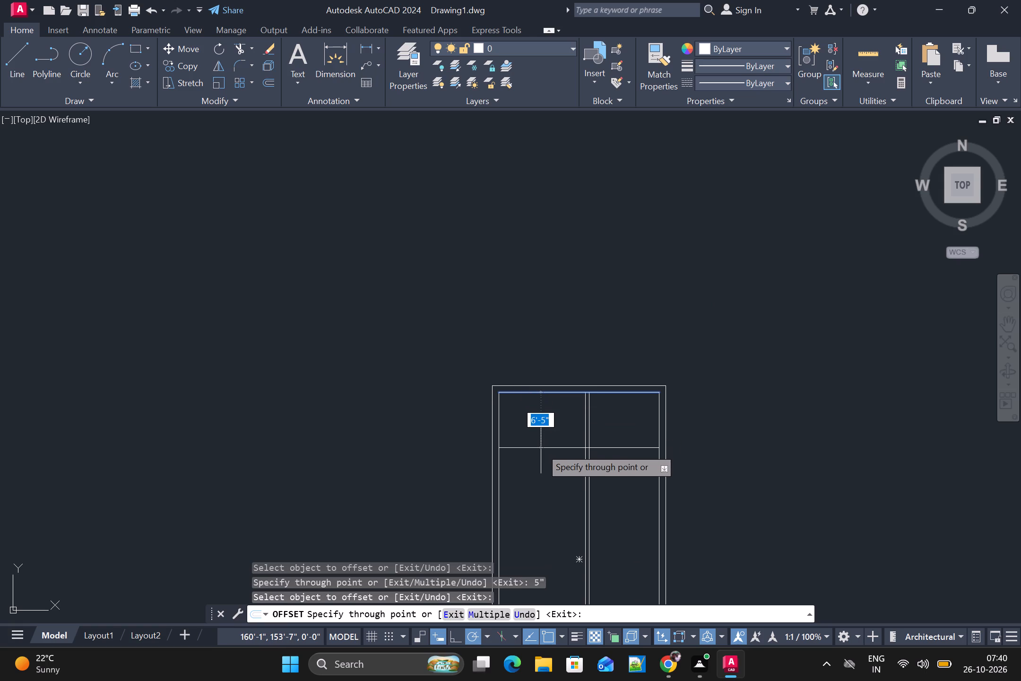
text(10)
key(apostrophe)
key(Return)
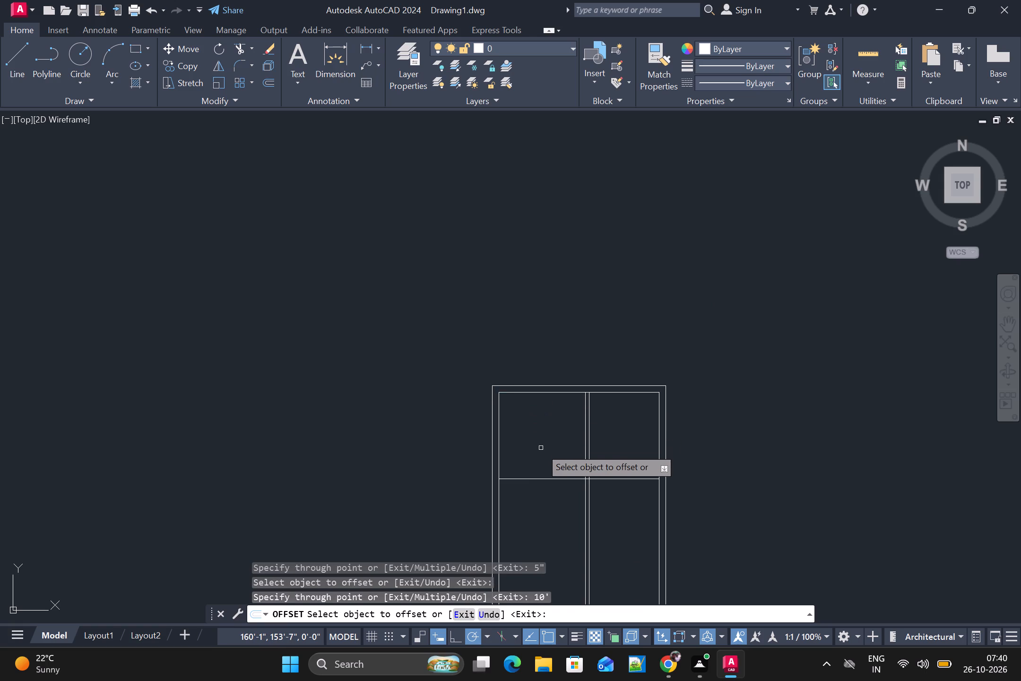
click(565, 480)
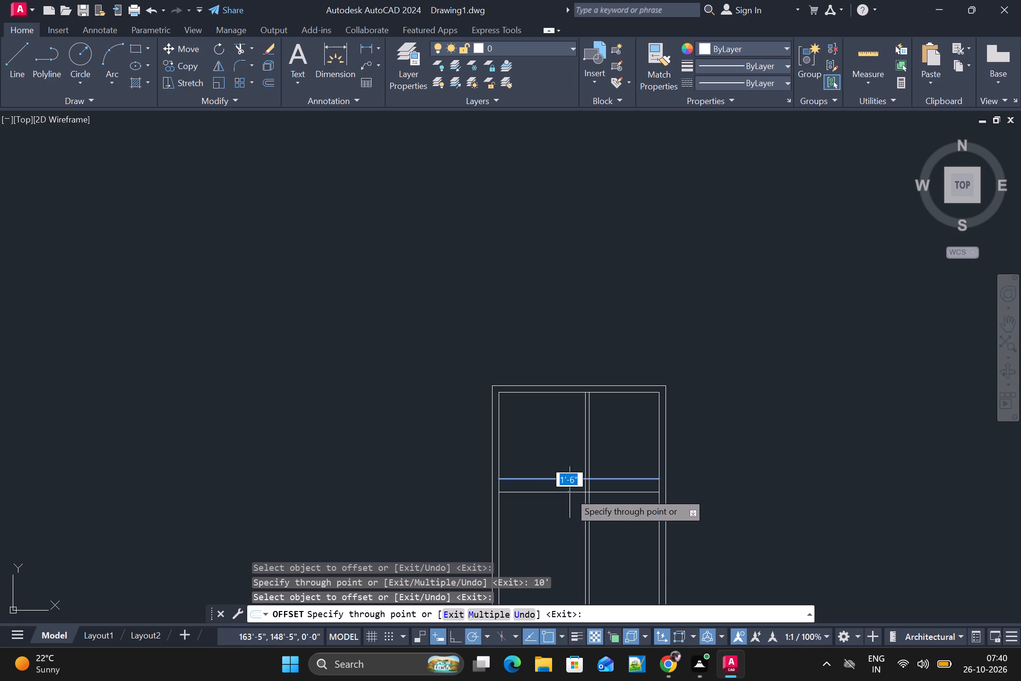
text(5")
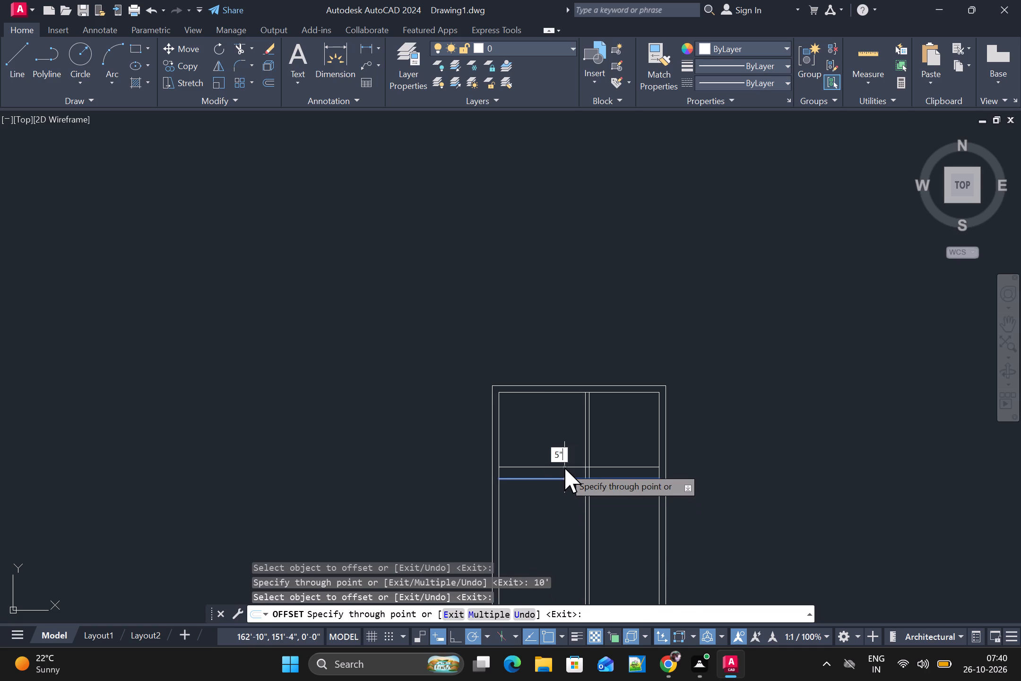
key(Return)
Offset the horizontal partition's lower line 6'8" downward and the new line 5" further down to form a second horizontal partition.
scroll(567, 475, down, 1)
scroll(565, 571, up, 2)
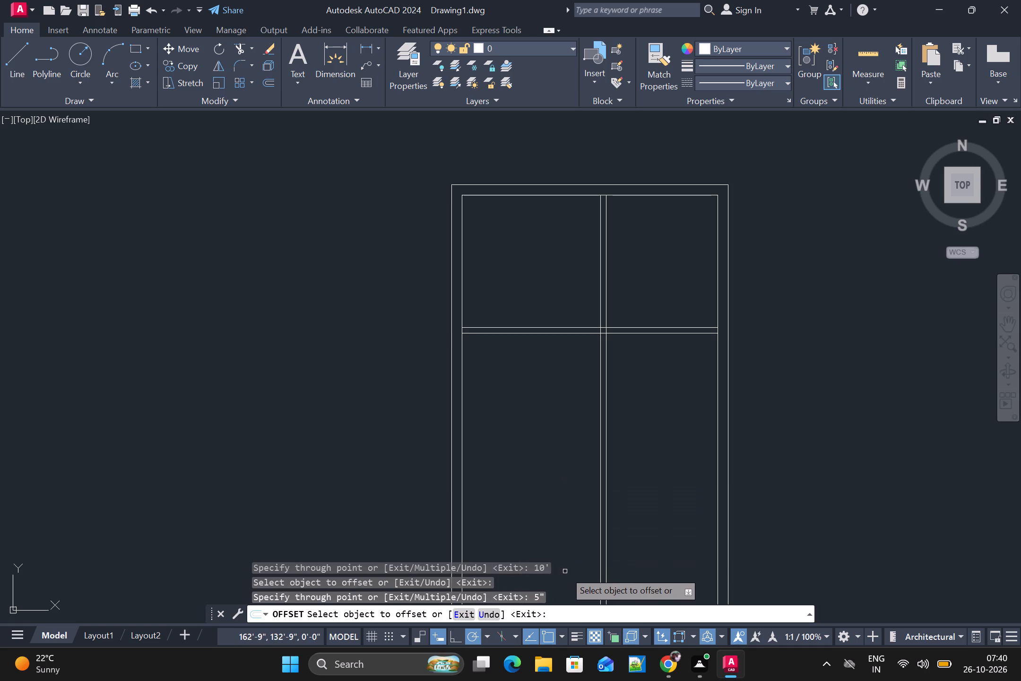
middle_drag(567, 493, 557, 381)
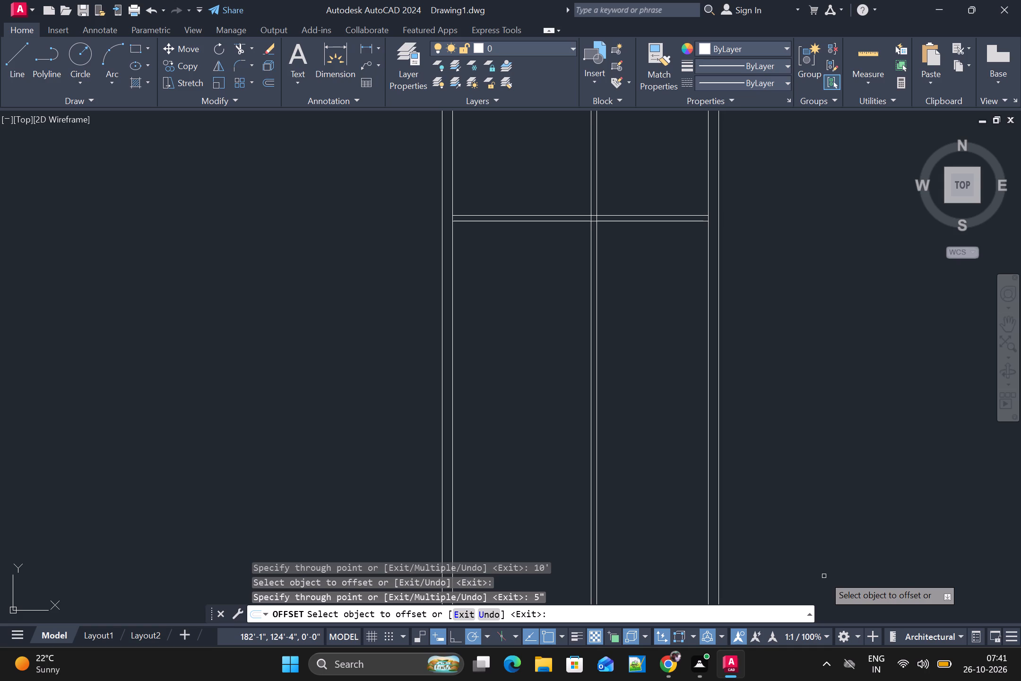
click(493, 224)
click(493, 223)
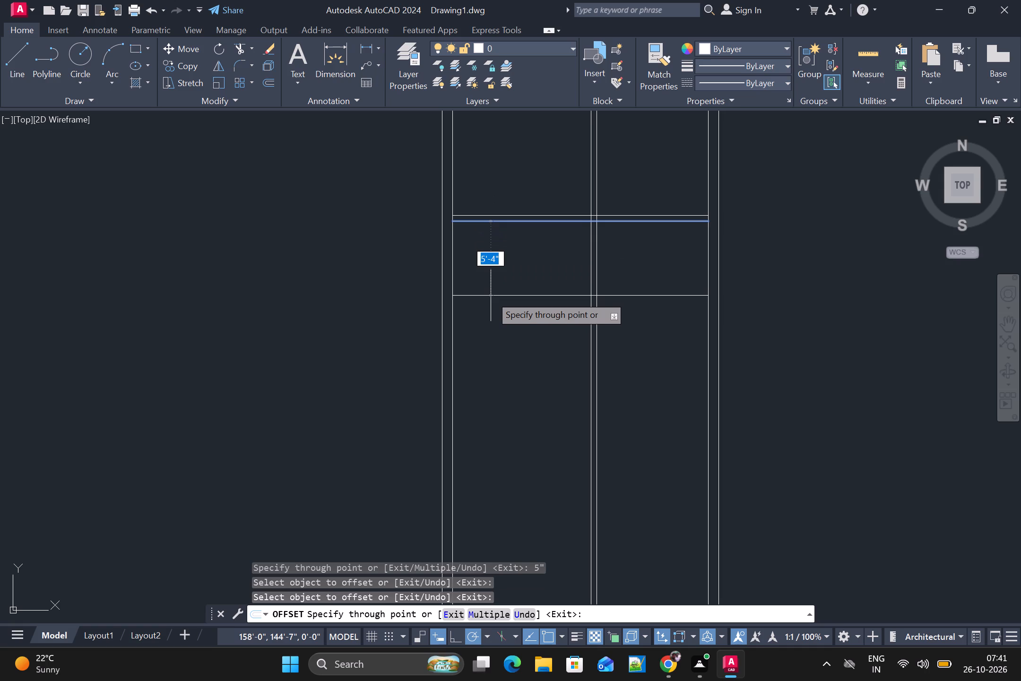
key(6)
key(apostrophe)
text(8")
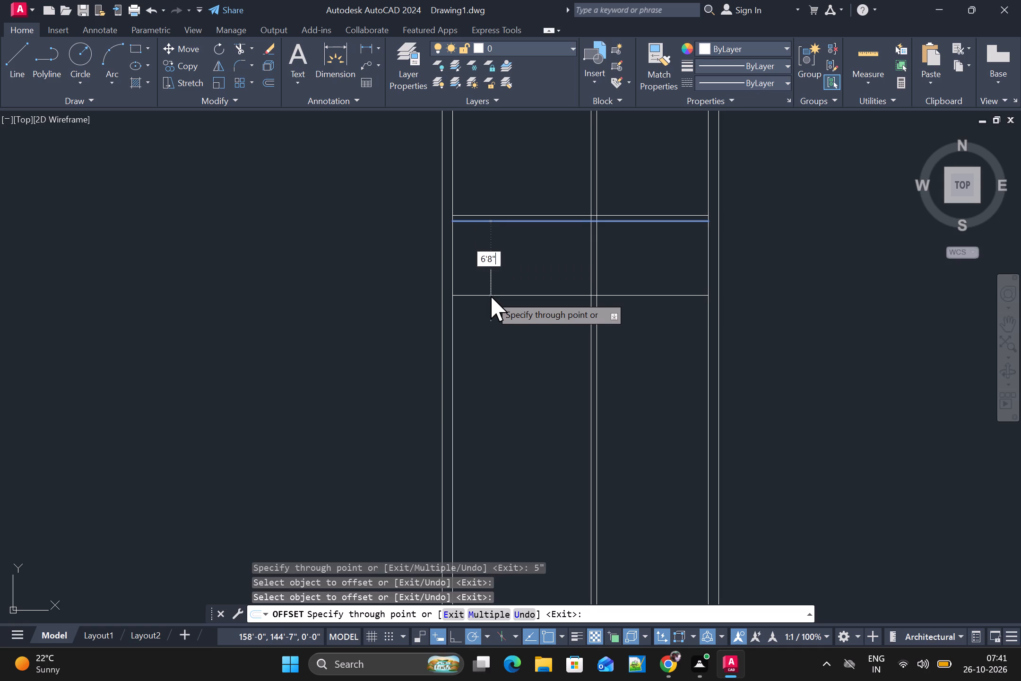
key(Return)
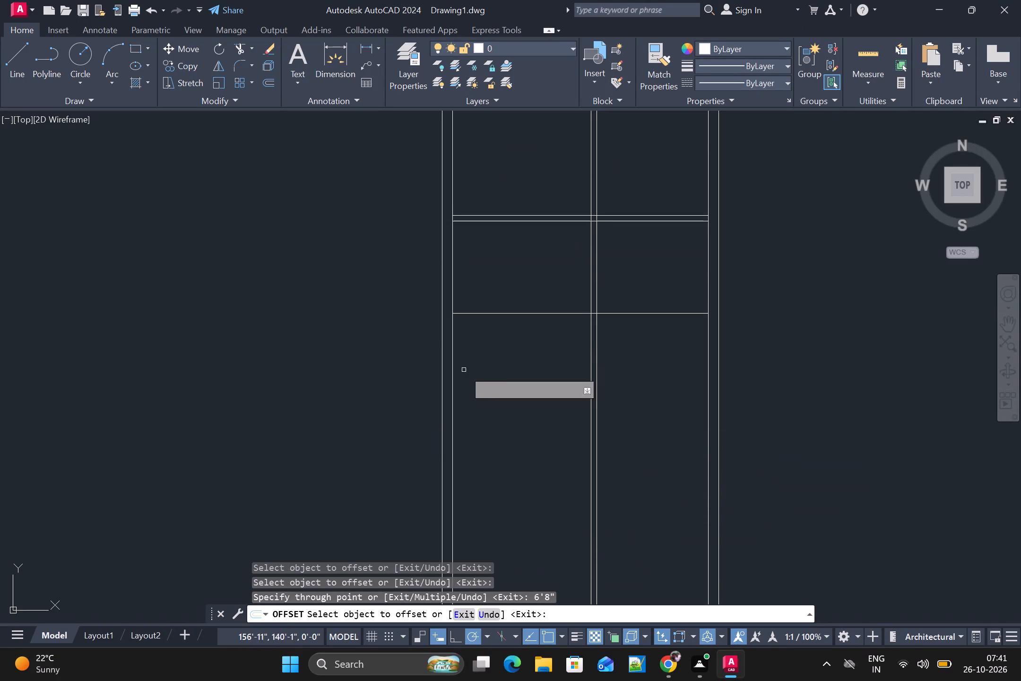
click(473, 313)
text(5")
key(Return)
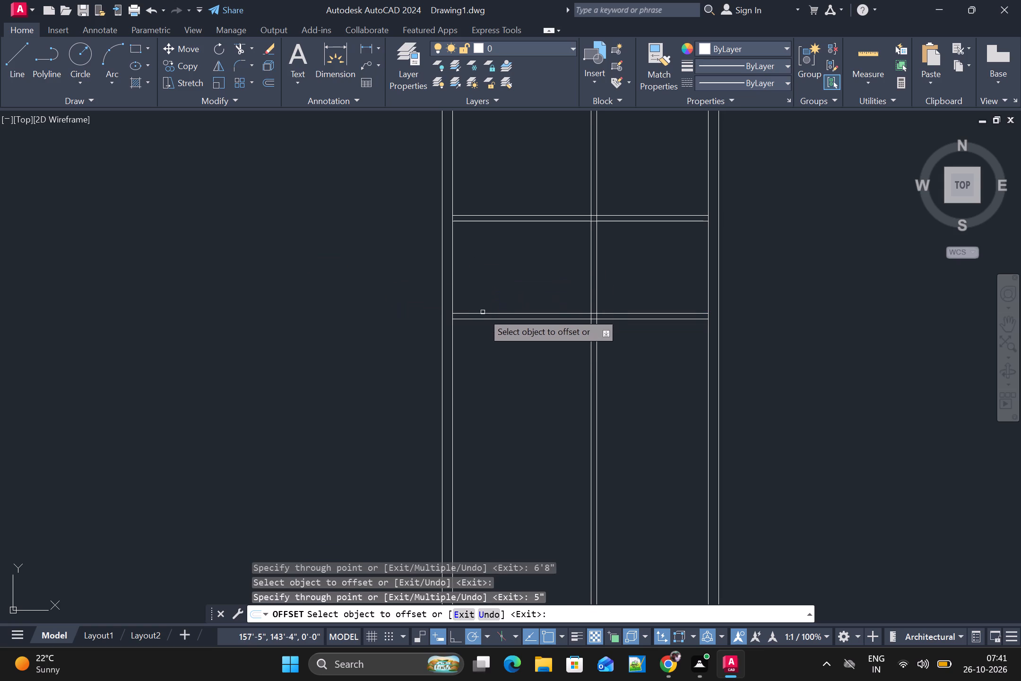
Offset the second horizontal partition's lower line 4' downward and the new line 5" back upward to form a third partition.
click(484, 318)
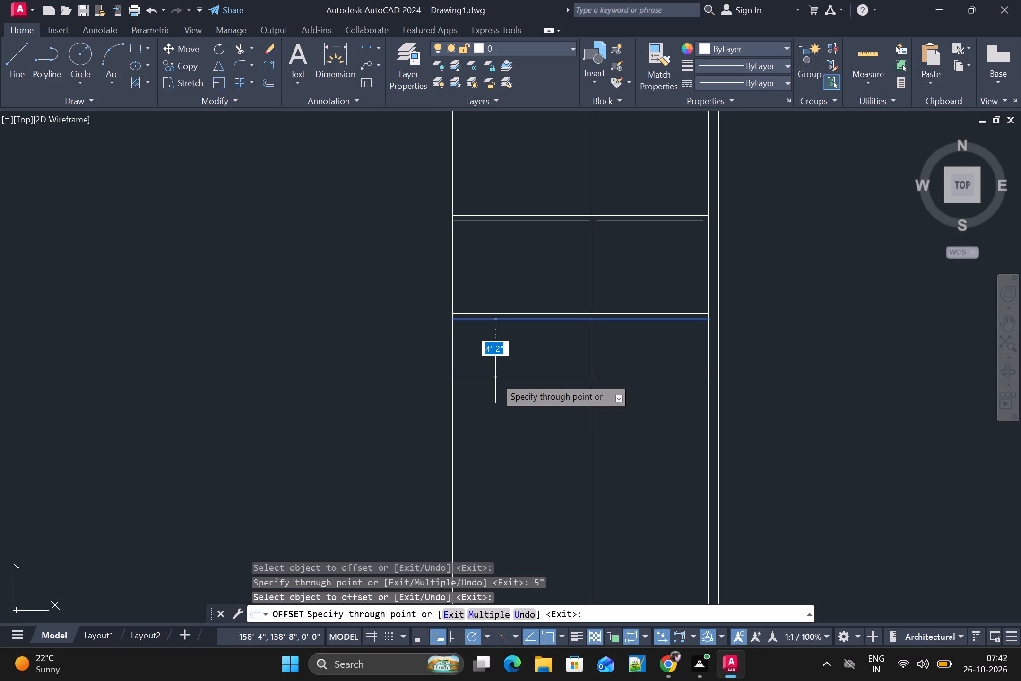
text(4')
key(Return)
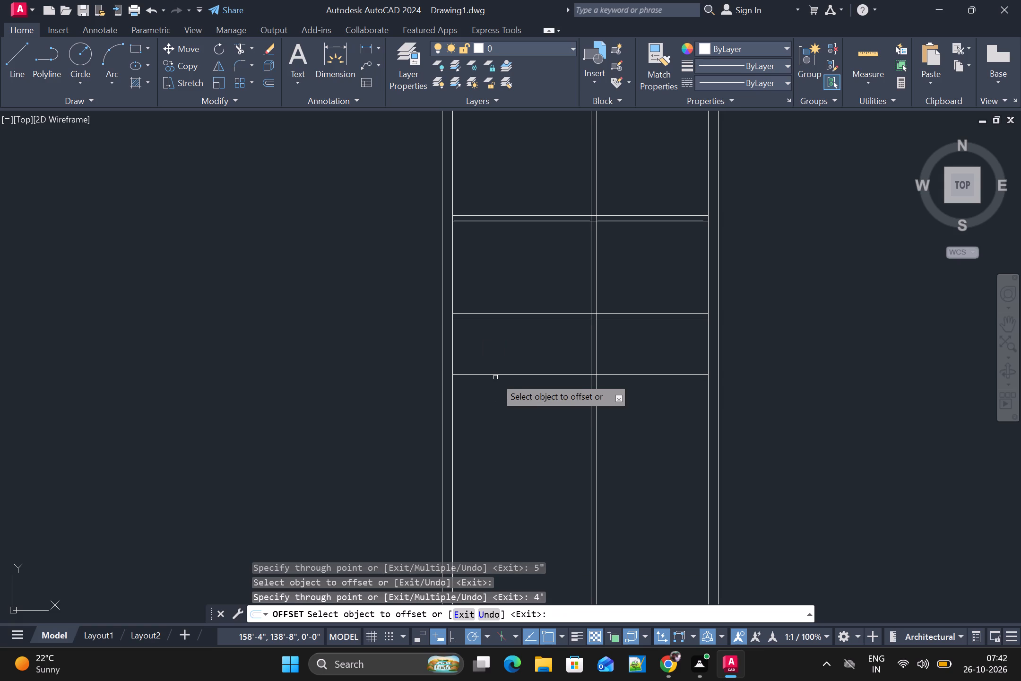
click(524, 375)
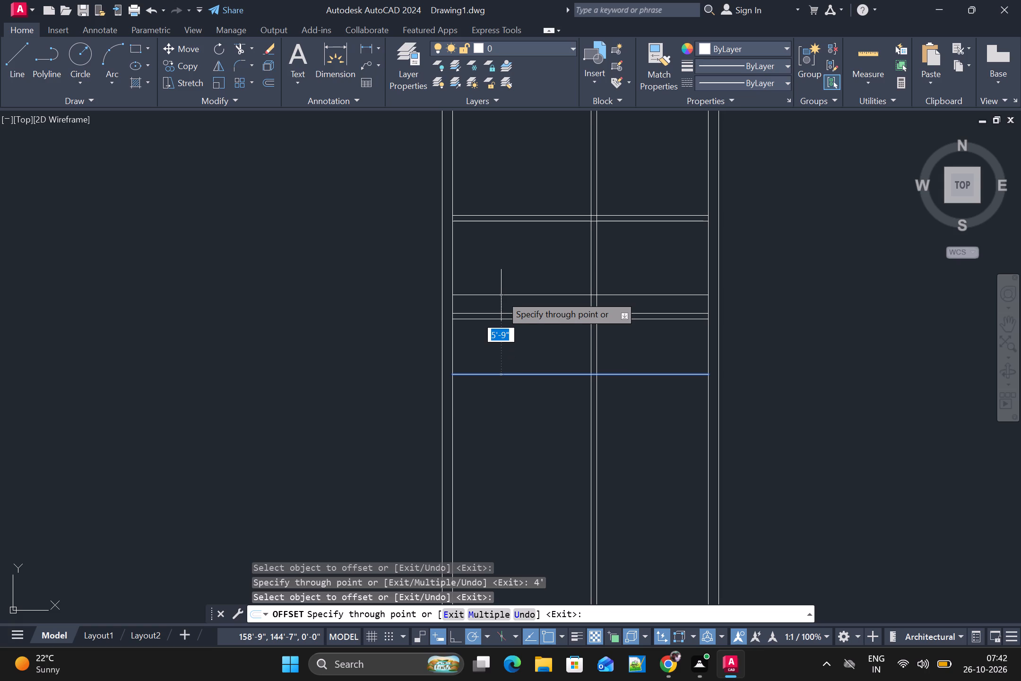
text(5")
key(Return)
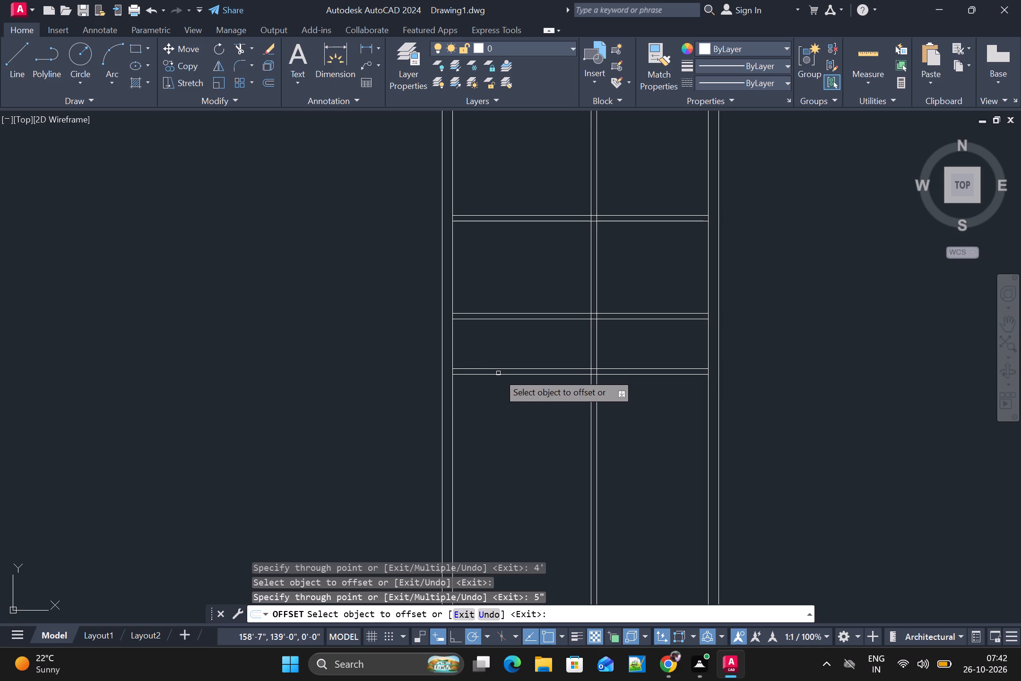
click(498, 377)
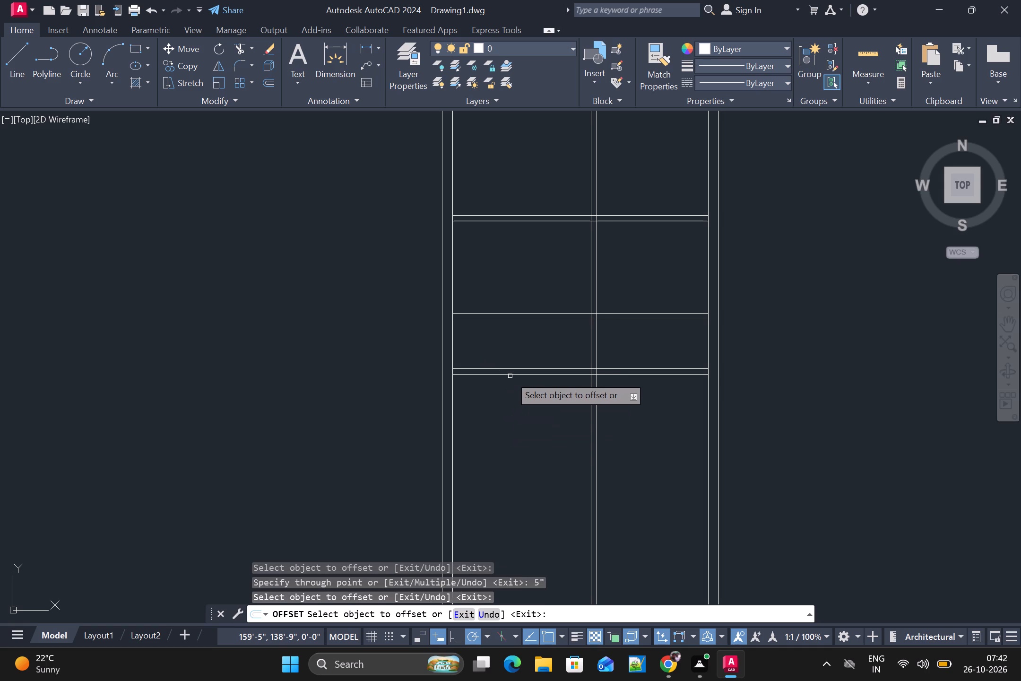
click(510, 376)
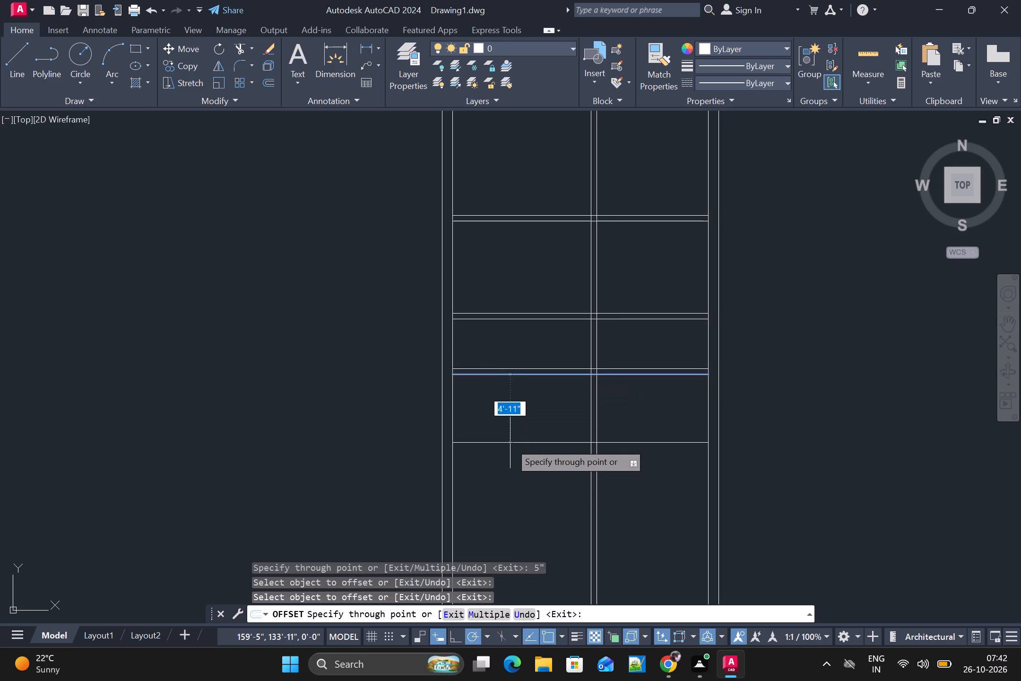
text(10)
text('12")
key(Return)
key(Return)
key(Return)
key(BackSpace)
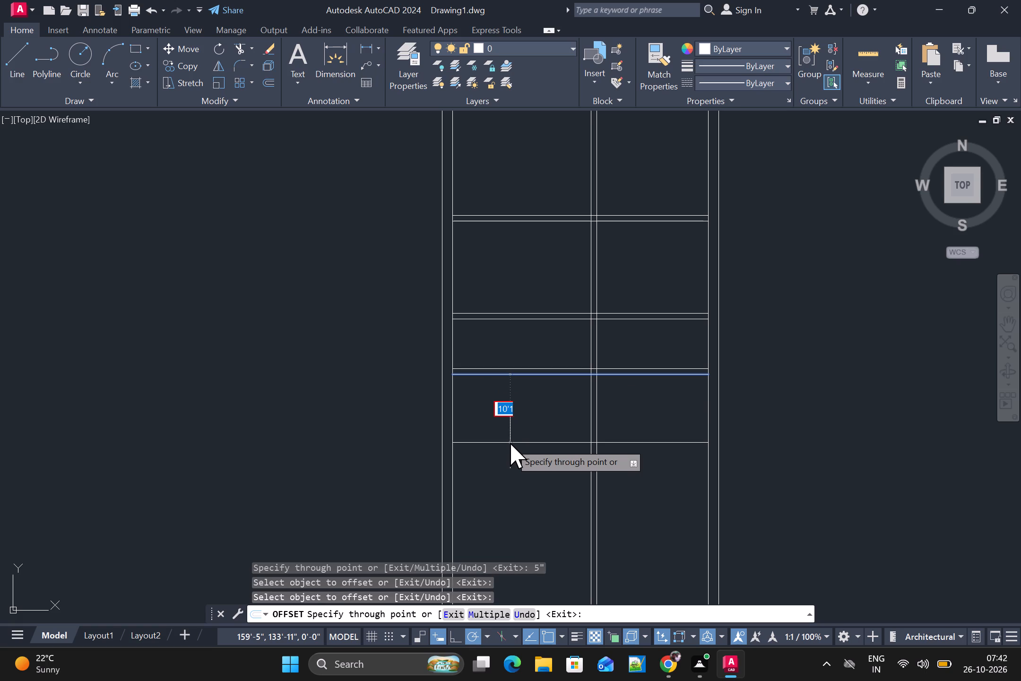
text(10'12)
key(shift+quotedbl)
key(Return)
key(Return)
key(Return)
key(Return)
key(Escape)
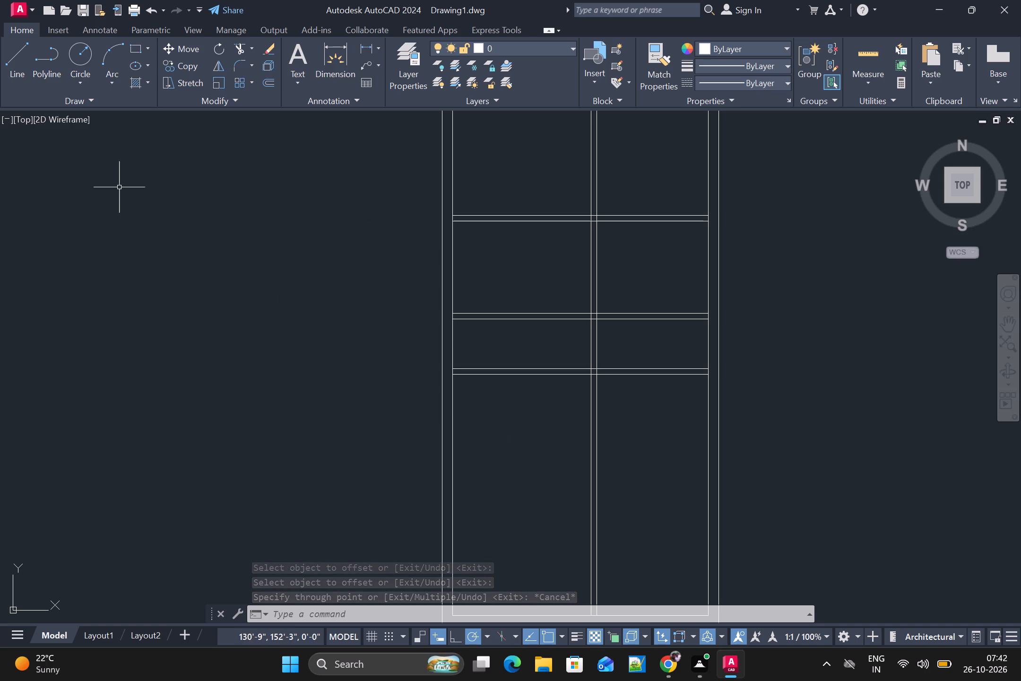
Using the Through option, offset the third partition's lower line 10'2" downward and the new line 5" back upward, forming a fourth partition.
key(space)
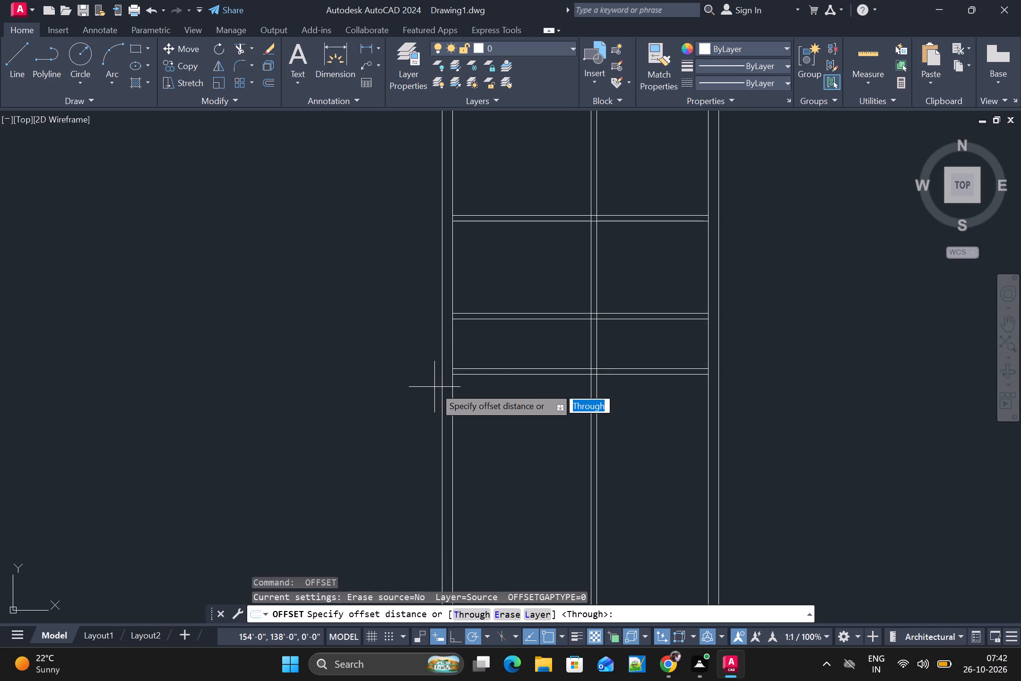
key(t)
key(space)
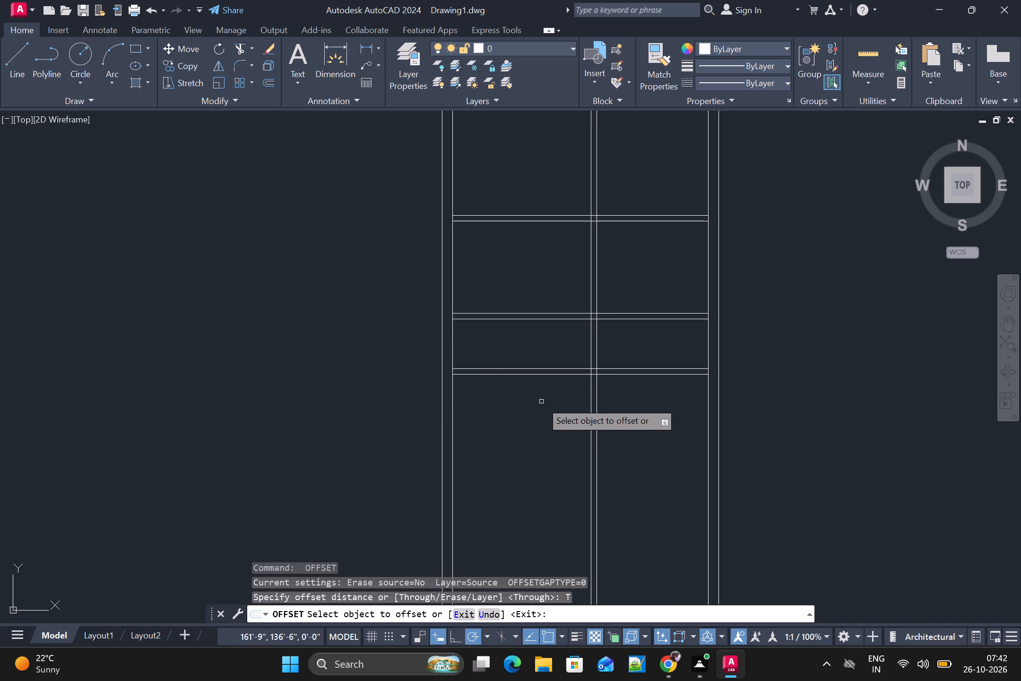
click(536, 374)
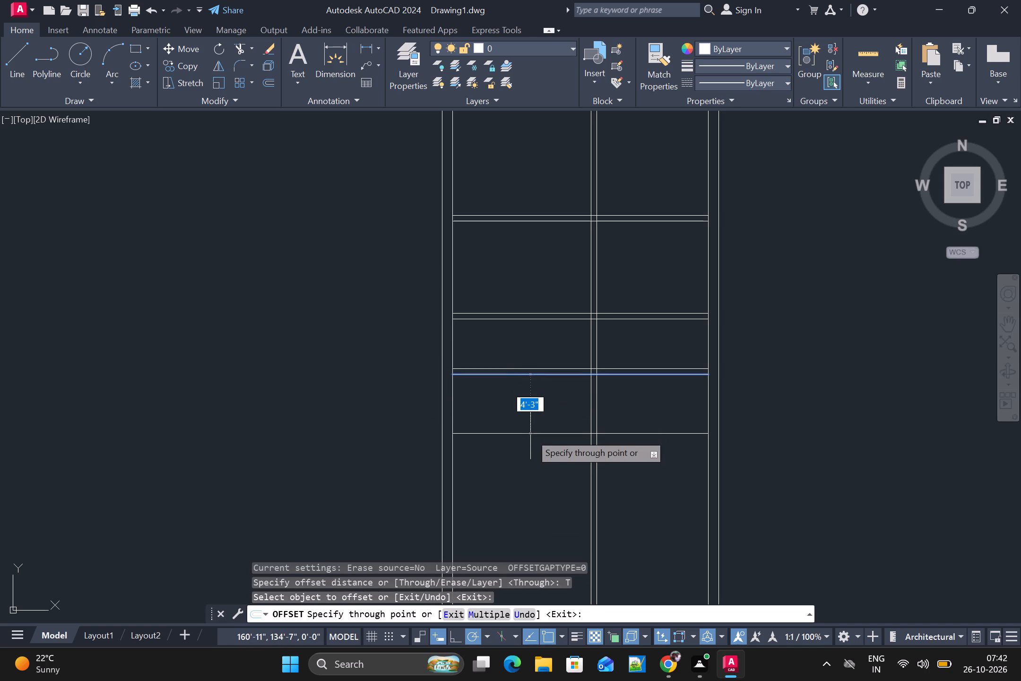
key(0)
key(BackSpace)
text(10)
text(\2")
key(Return)
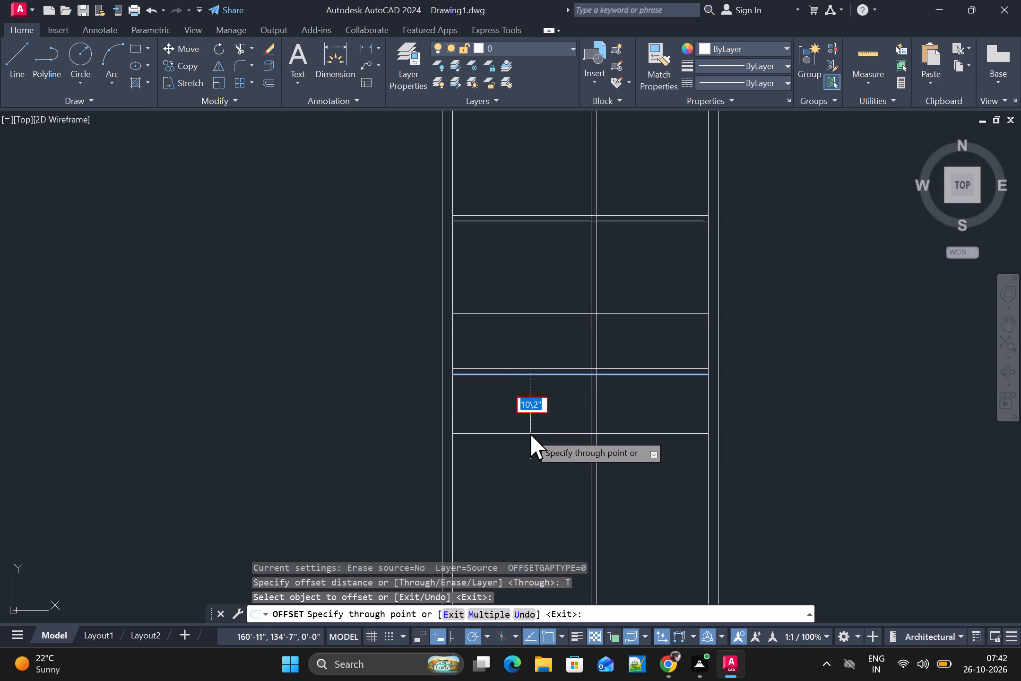
key(BackSpace)
key(BackSpace)
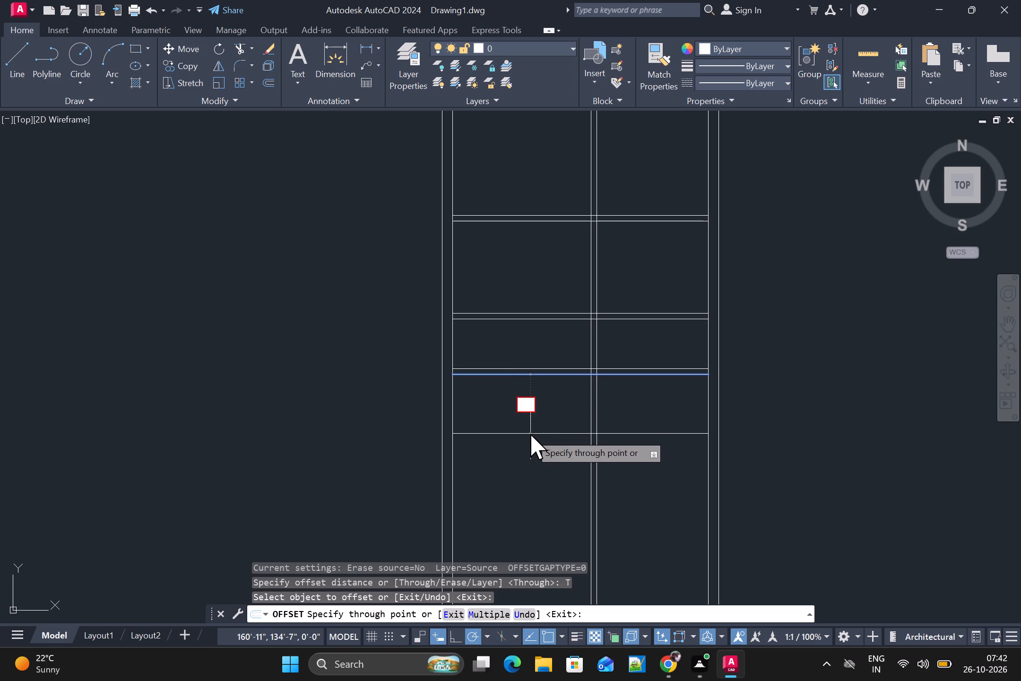
text(10)
key(apostrophe)
text(2")
key(Return)
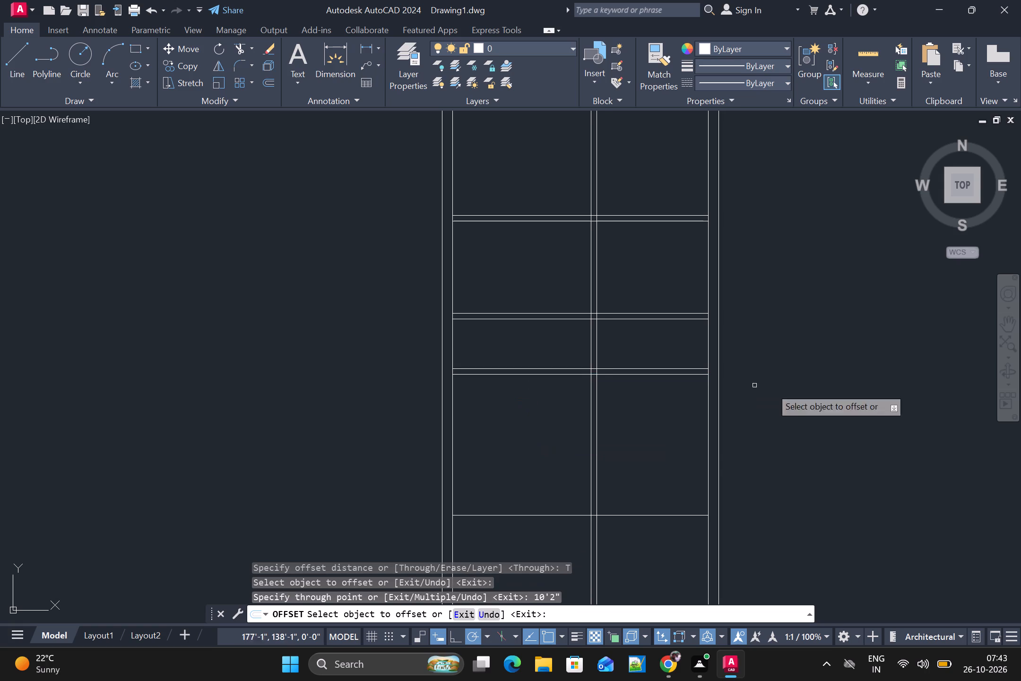
scroll(617, 449, down, 3)
scroll(569, 486, up, 4)
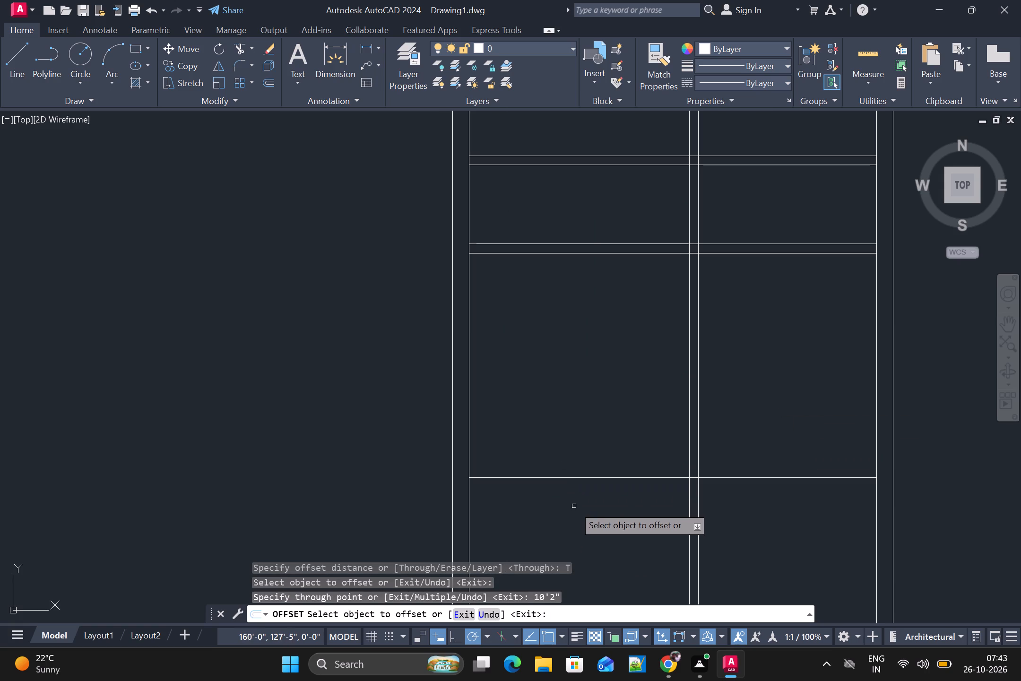
click(574, 477)
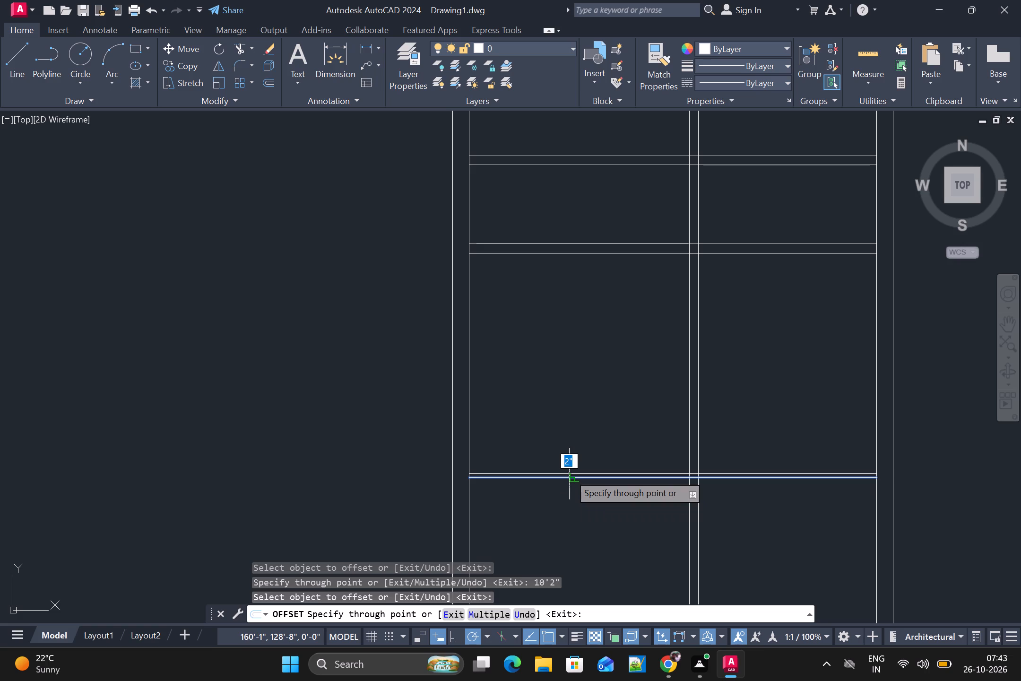
text(5")
key(Return)
scroll(272, 279, down, 2)
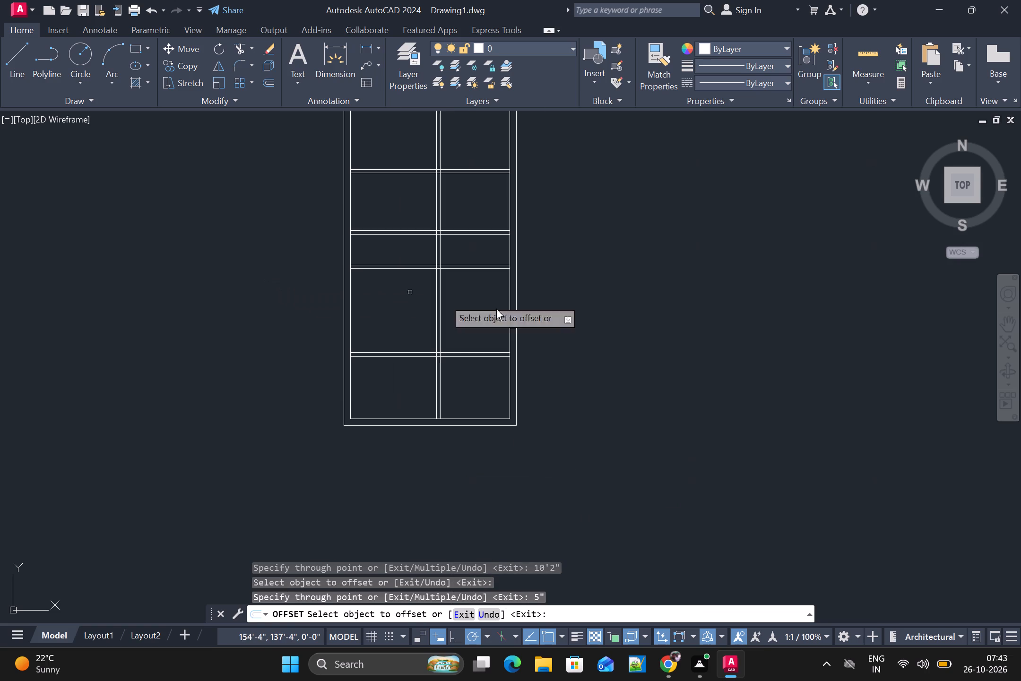
scroll(348, 399, up, 1)
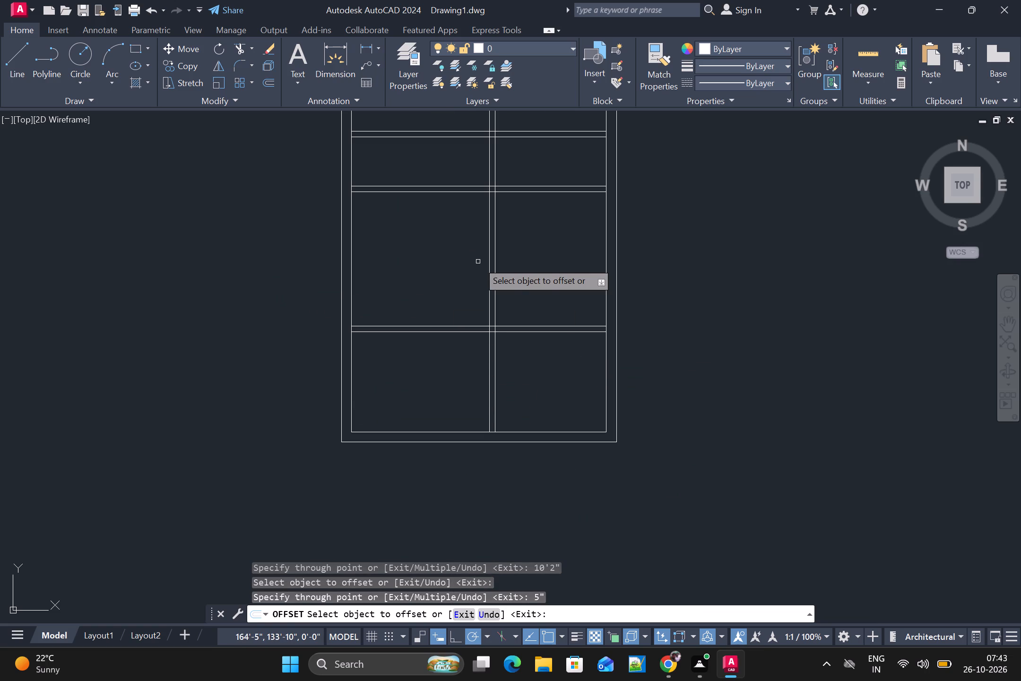
scroll(527, 316, down, 1)
middle_drag(483, 271, 483, 353)
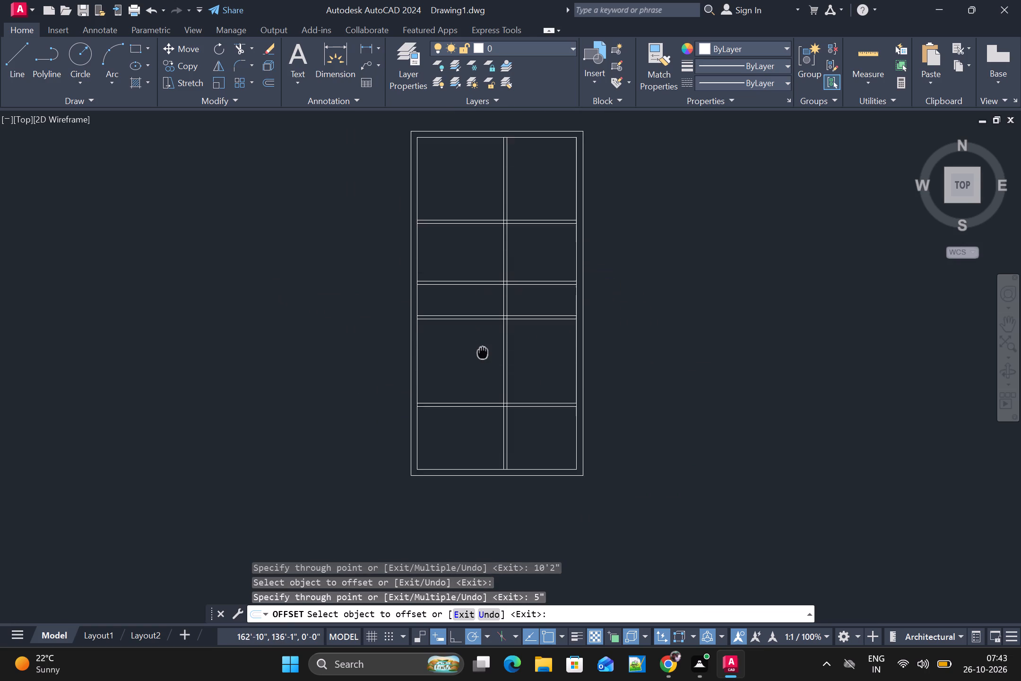
middle_drag(483, 353, 483, 366)
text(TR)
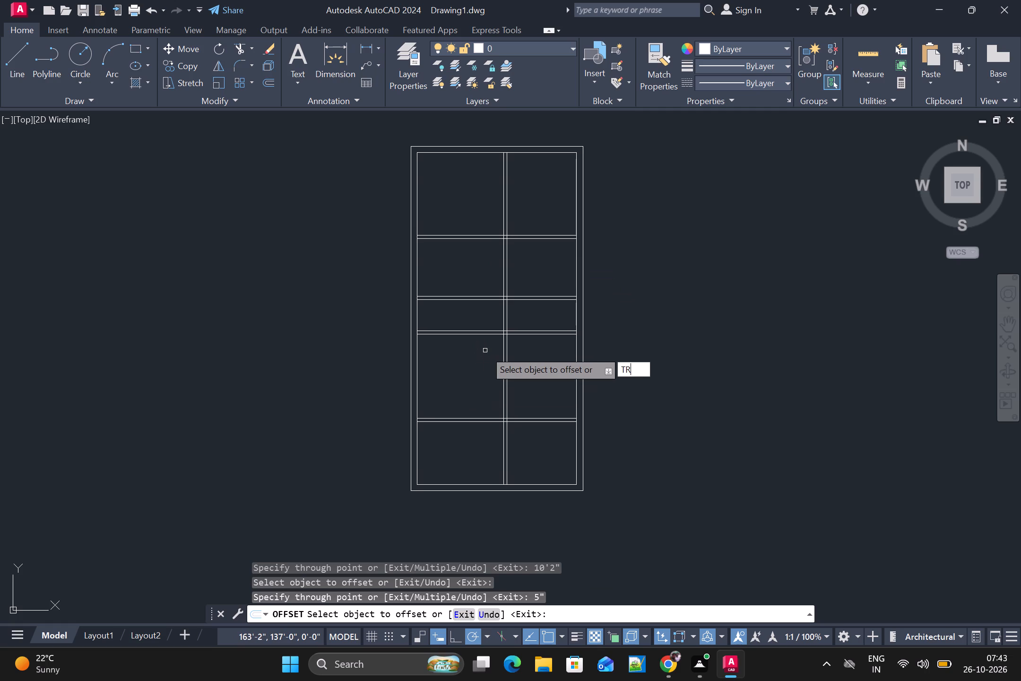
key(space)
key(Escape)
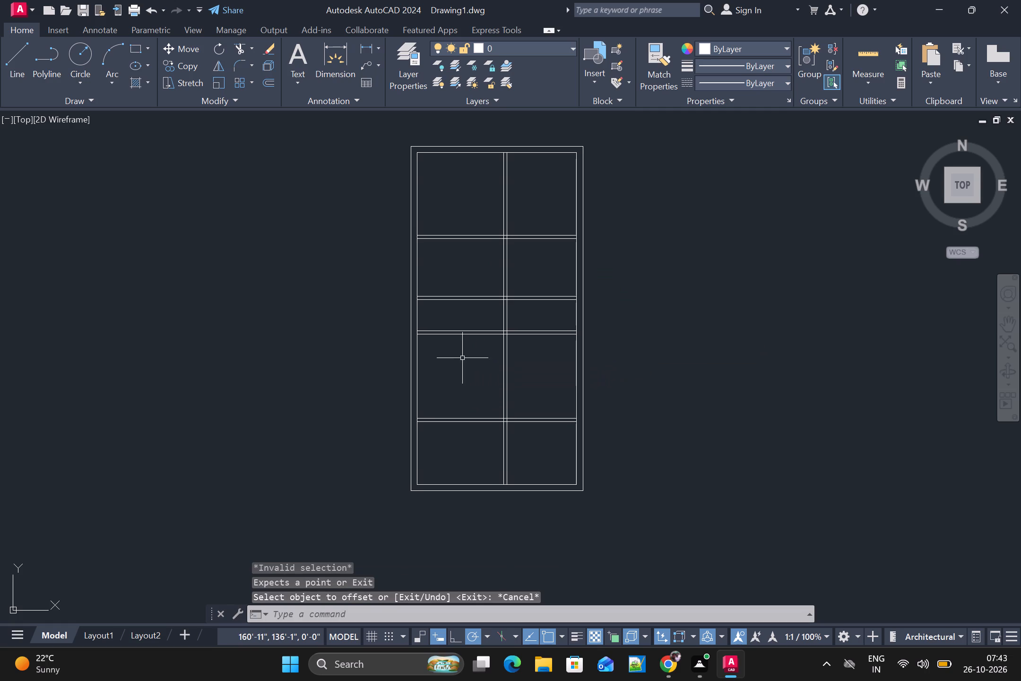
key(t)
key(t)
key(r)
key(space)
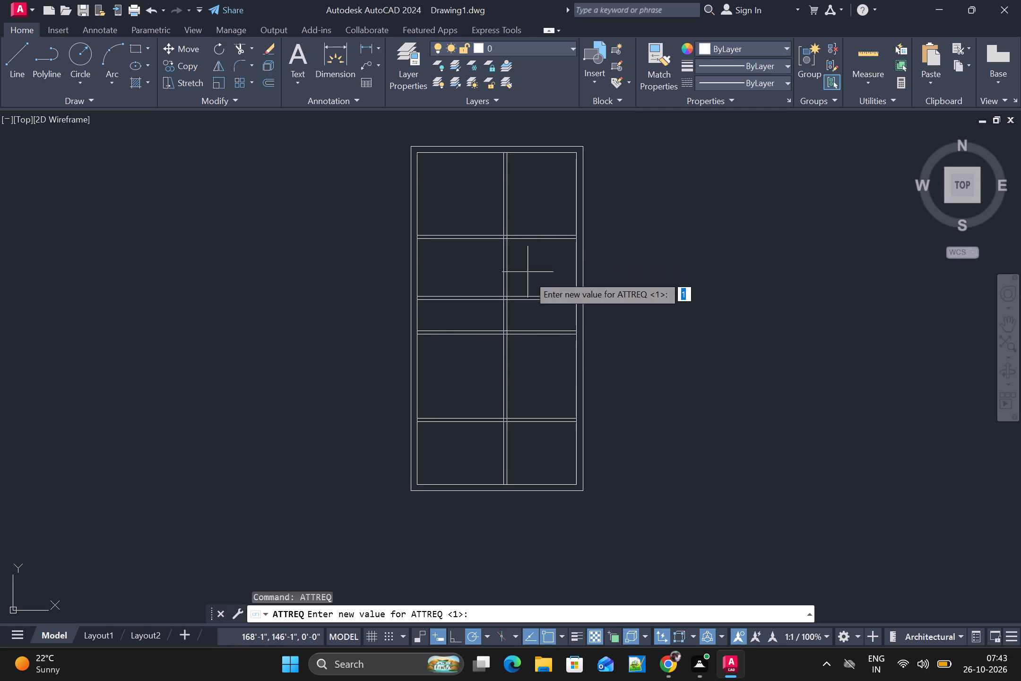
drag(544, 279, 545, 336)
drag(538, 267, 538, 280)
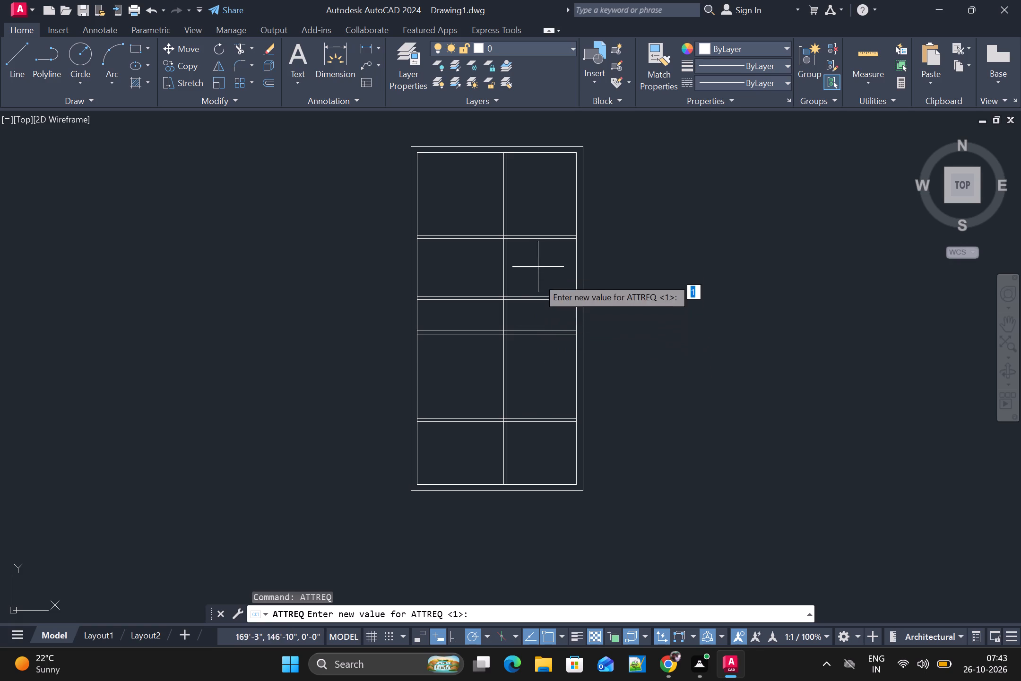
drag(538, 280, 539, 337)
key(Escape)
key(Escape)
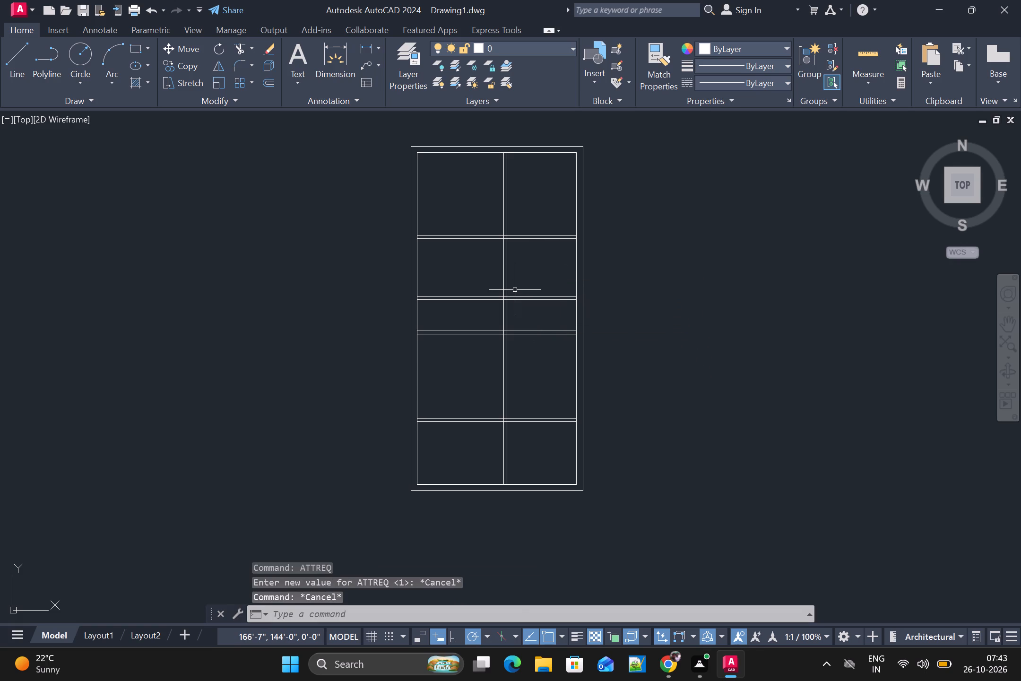
Trim away the parts of the second, third and fourth horizontal partitions lying right of the central vertical partition.
text(TR)
key(space)
drag(539, 281, 545, 372)
drag(534, 367, 535, 382)
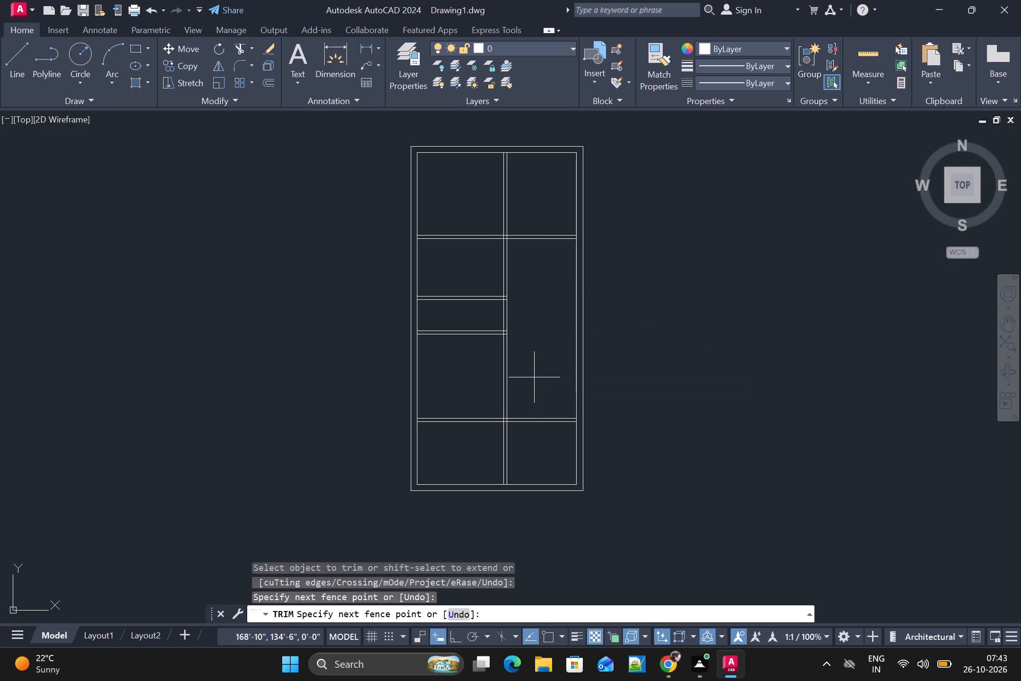
drag(535, 382, 540, 438)
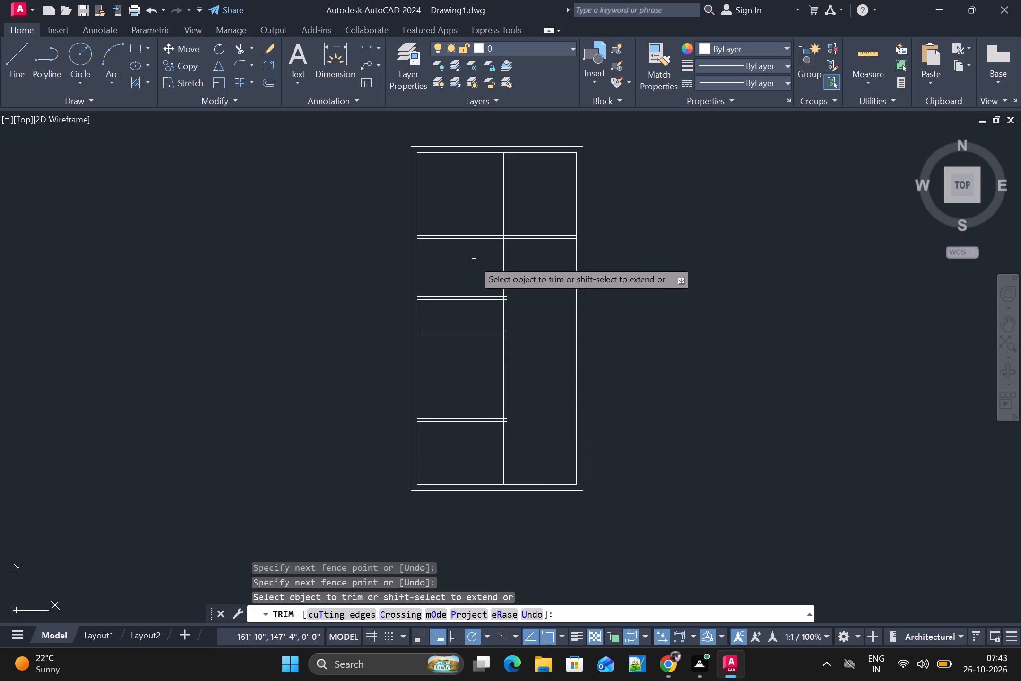
scroll(474, 265, up, 1)
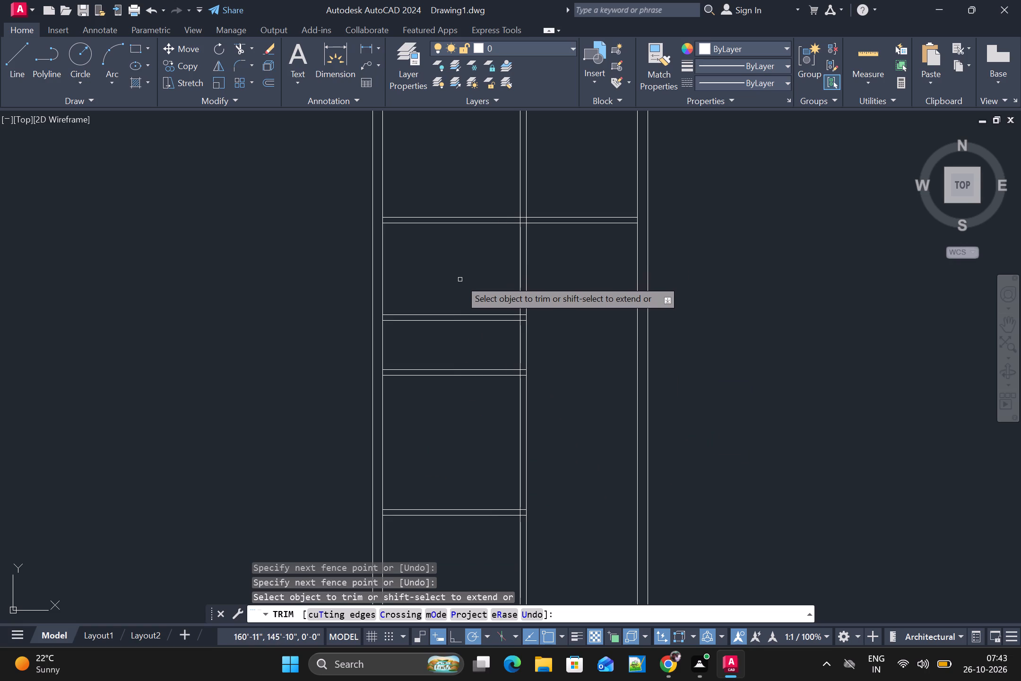
key(Escape)
key(Escape)
key(Escape)
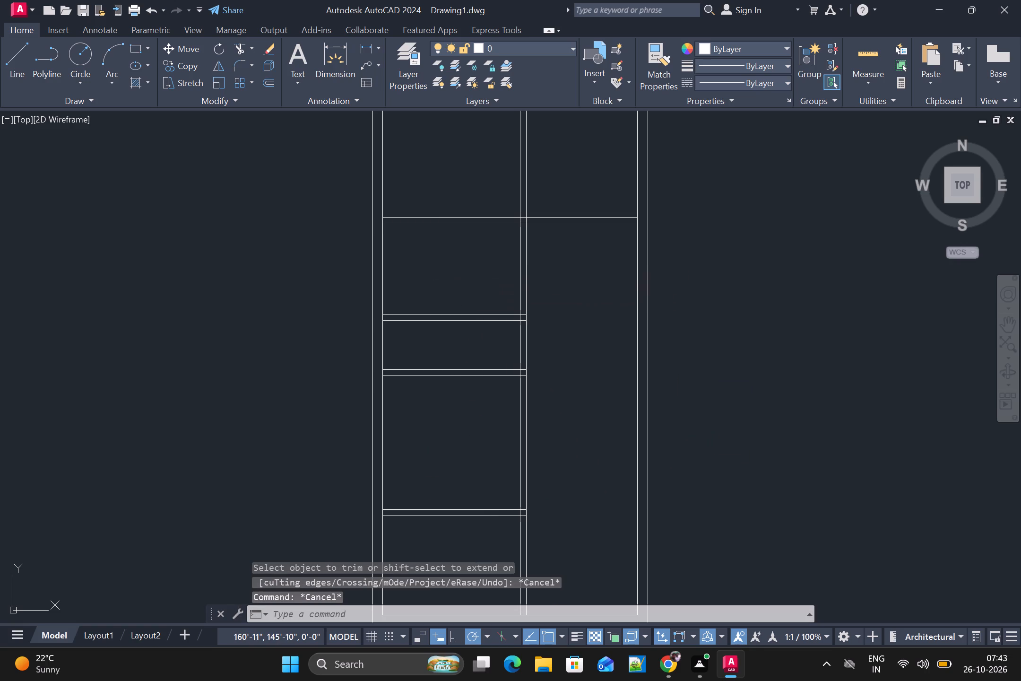
Using the Through option, offset the inner line of the left outer wall 4' to the right.
text(O)
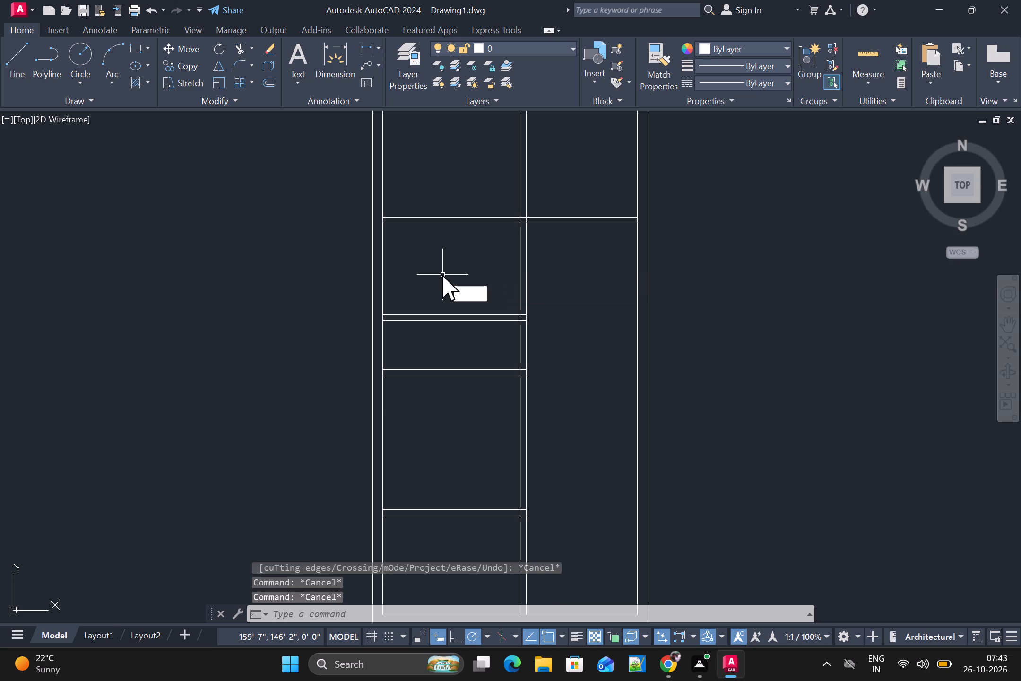
key(space)
key(ctrl+t)
key(space)
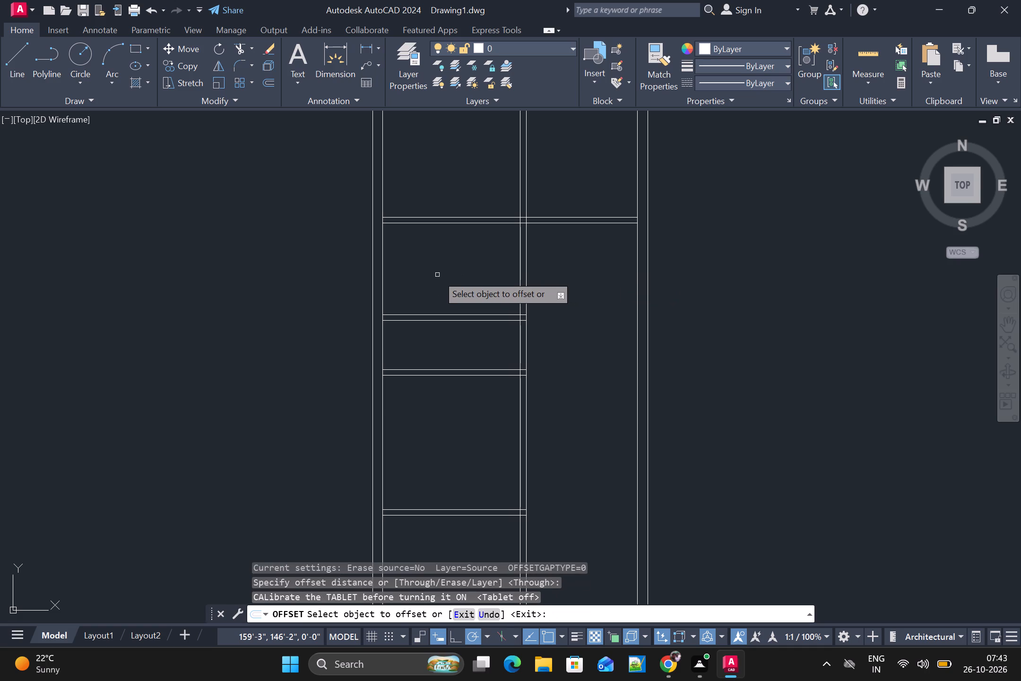
click(383, 286)
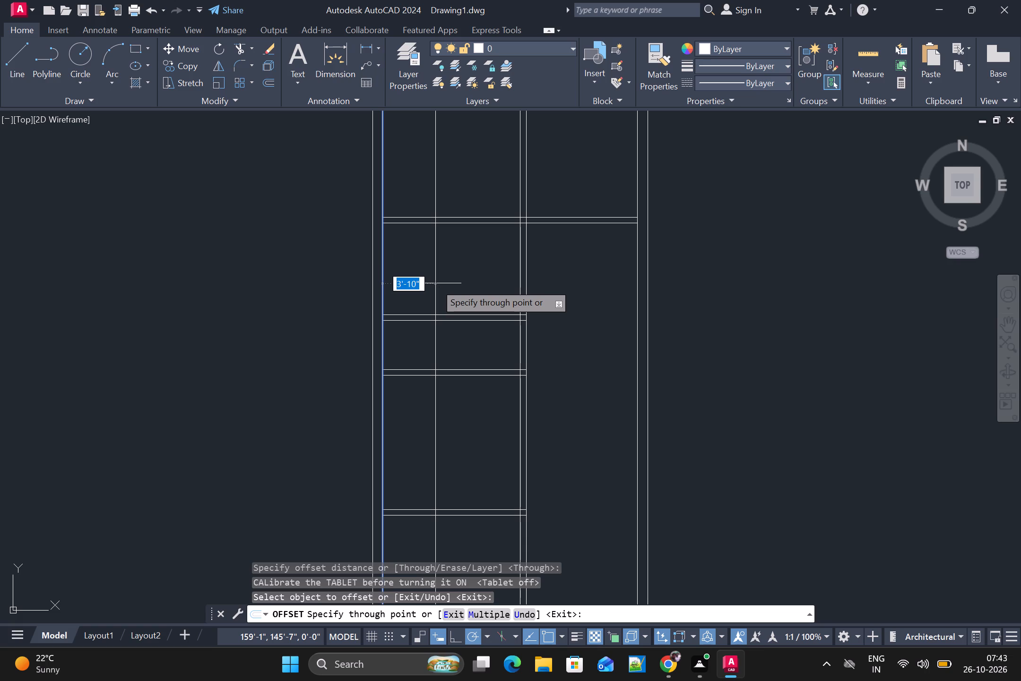
key(4)
key(apostrophe)
key(Return)
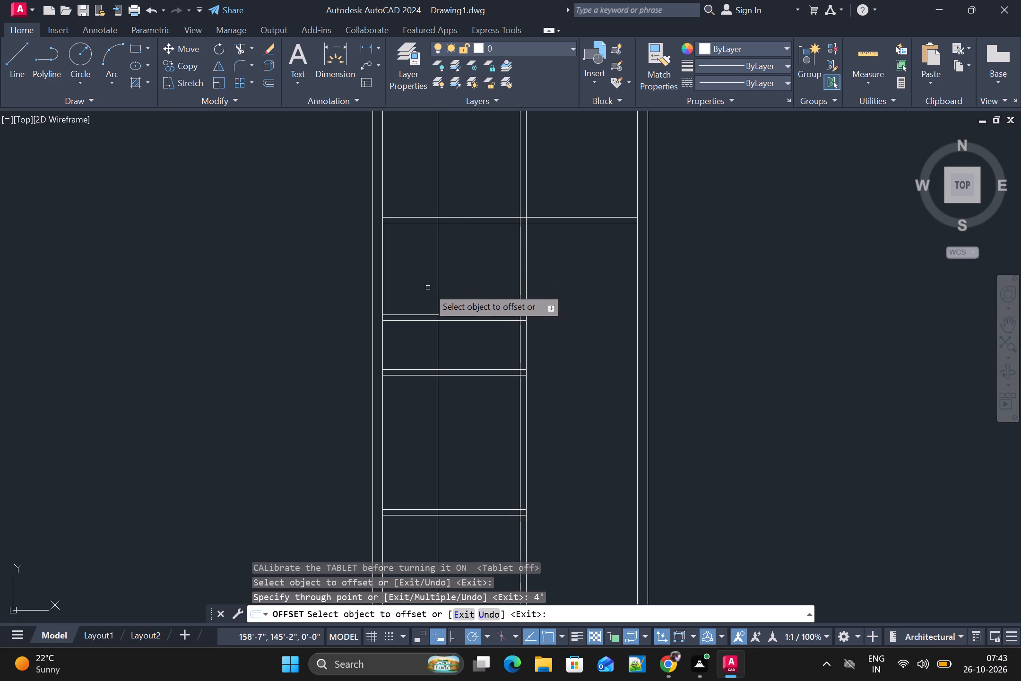
Offset the new vertical line 5" to the right to form a second vertical partition.
click(438, 280)
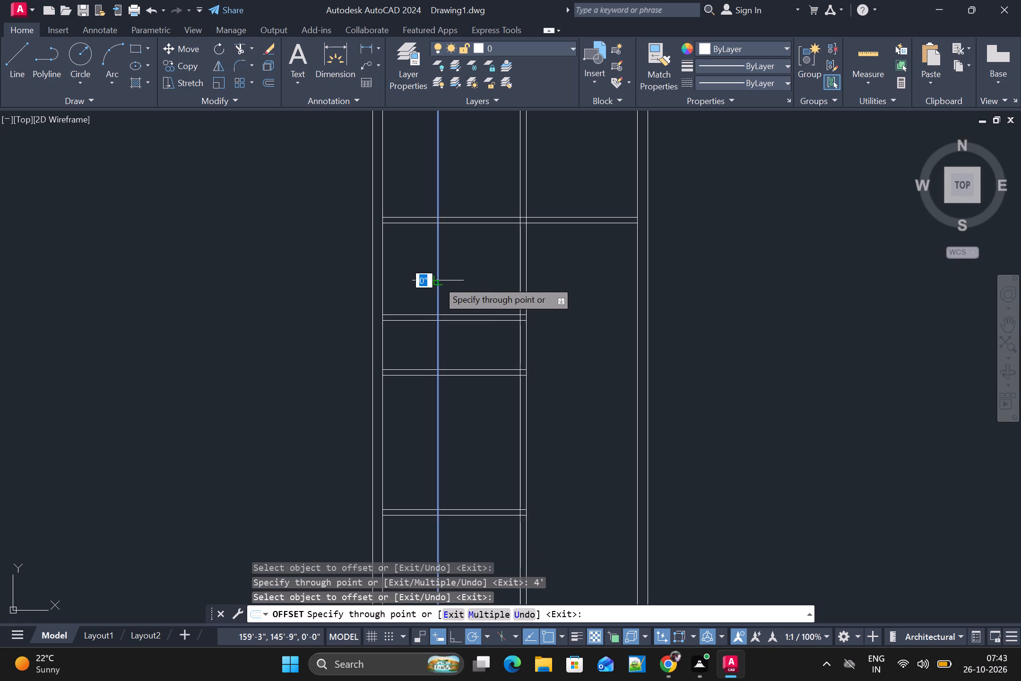
key(5)
key(5)
key(5)
key(5)
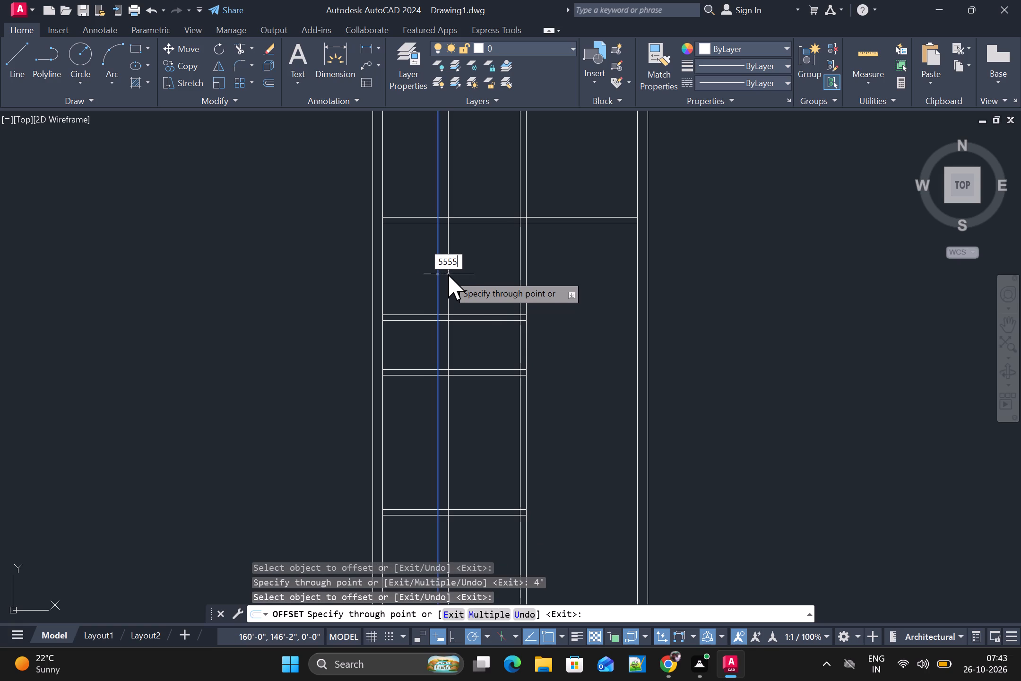
key(shift+quotedbl)
key(Return)
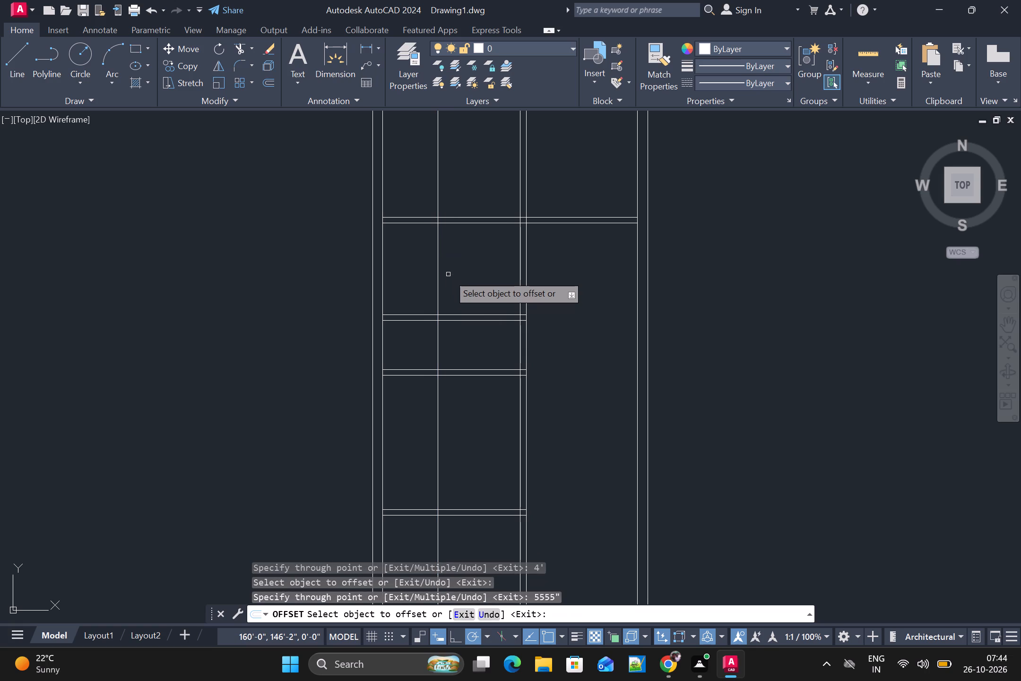
text(5")
key(Return)
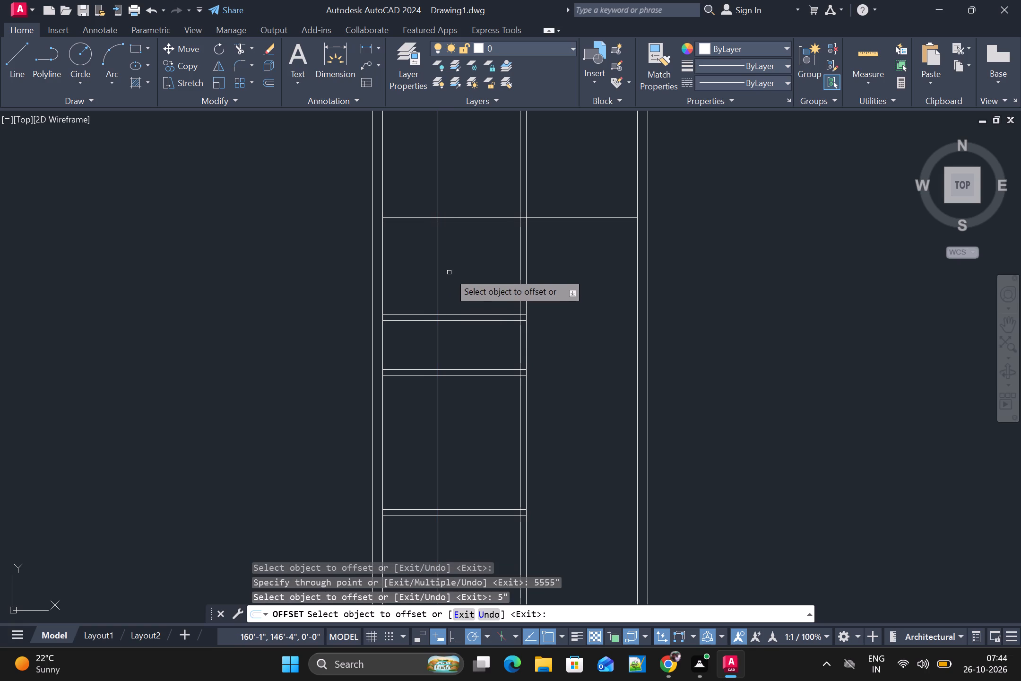
click(436, 285)
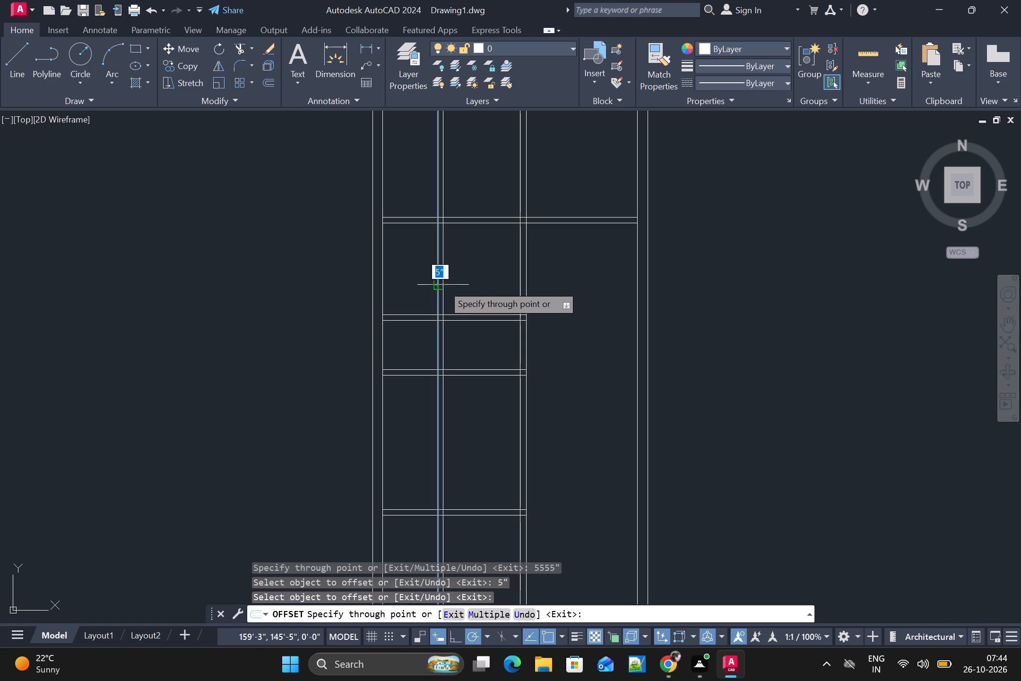
text(5")
key(Return)
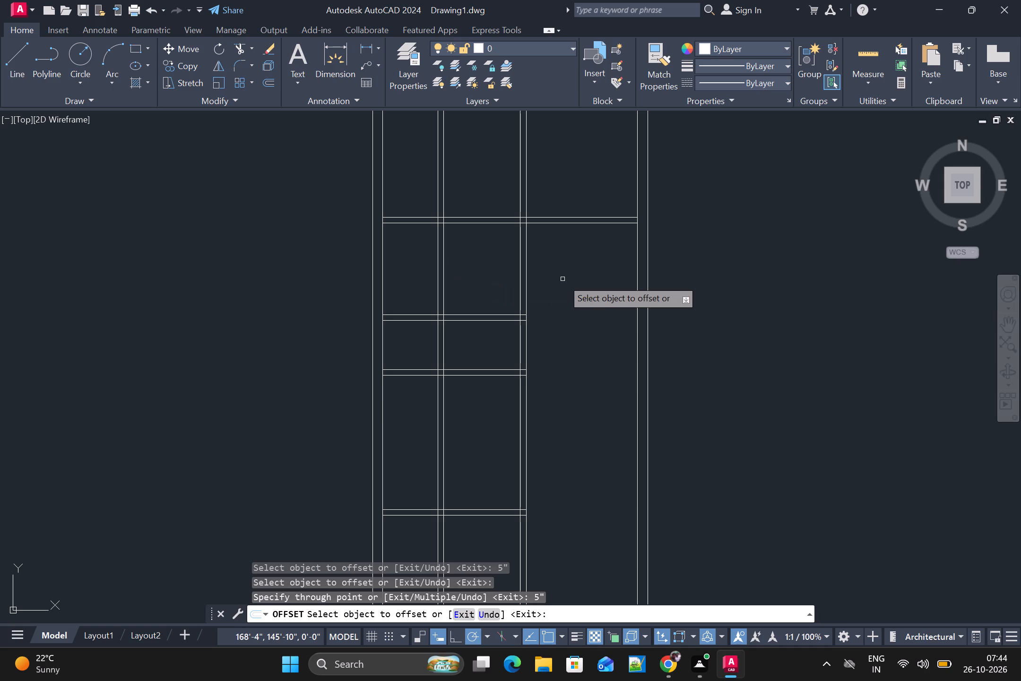
click(453, 297)
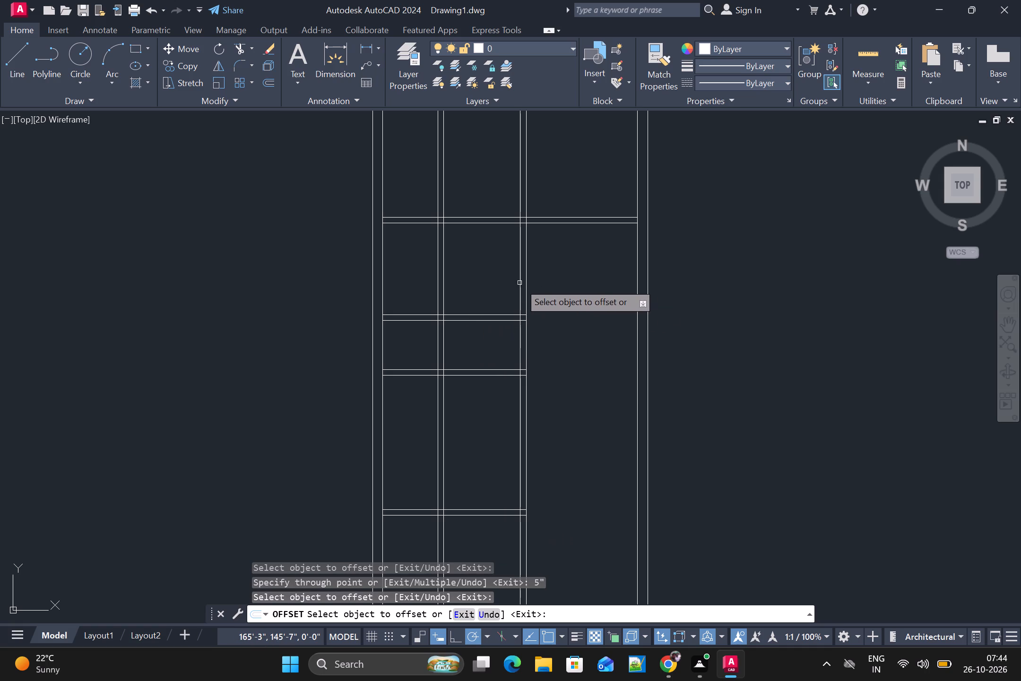
key(Escape)
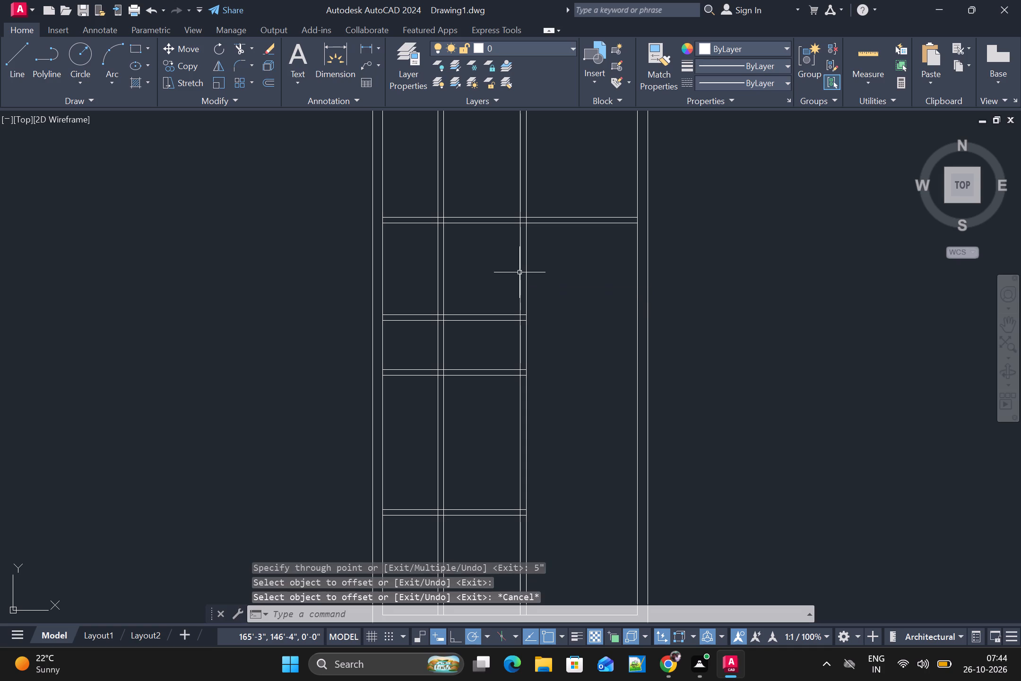
Trim away the central vertical partition's lines between the first and fourth horizontal partitions.
text(TR)
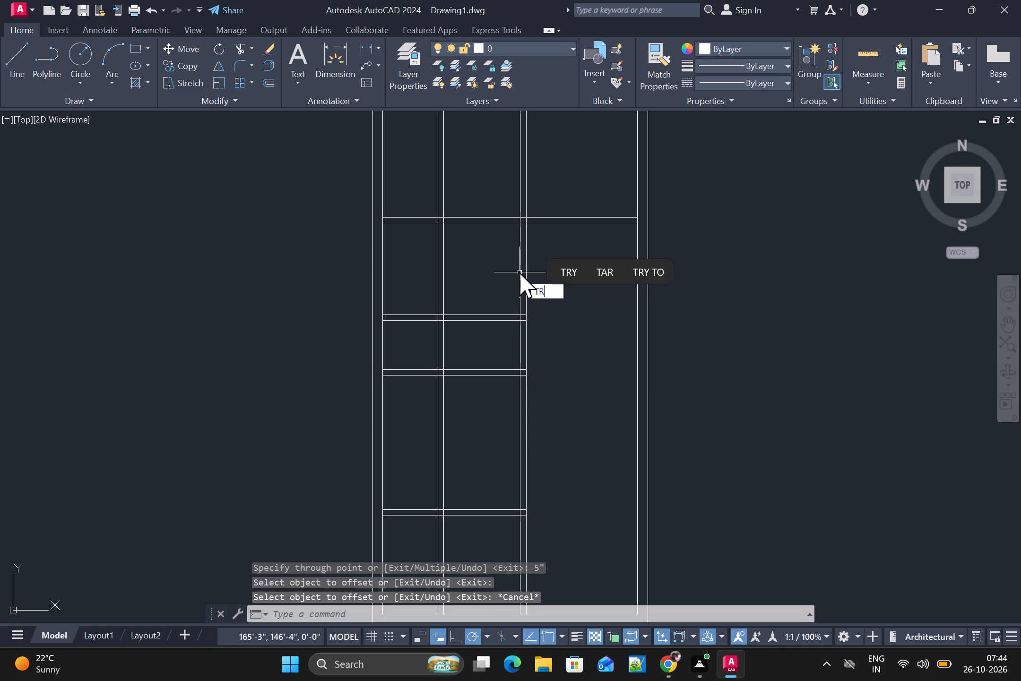
key(Return)
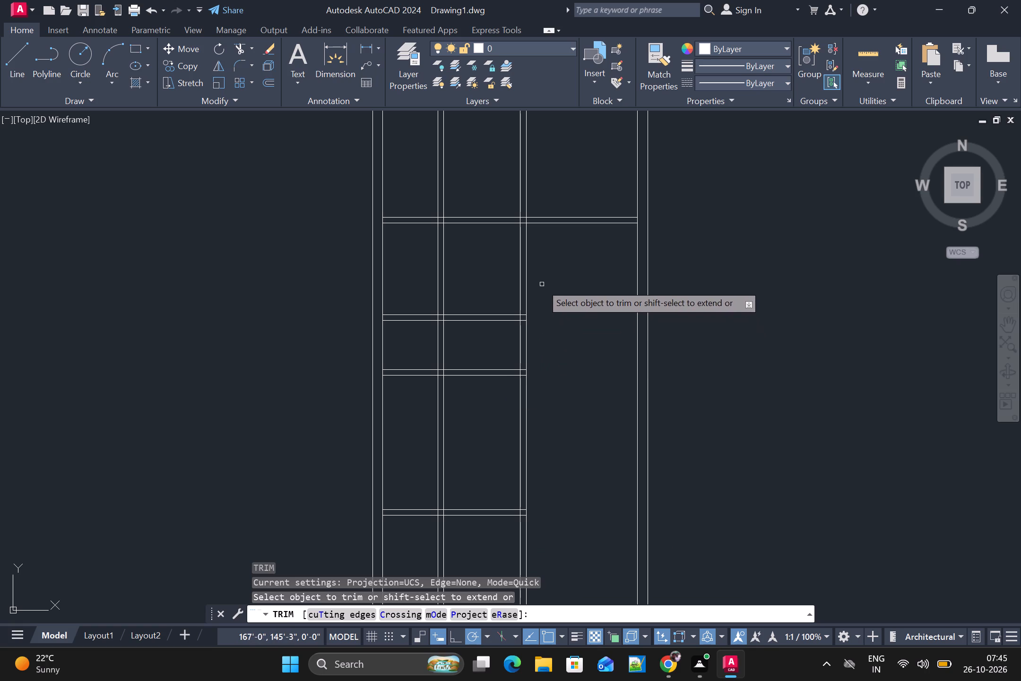
drag(538, 279, 514, 291)
drag(543, 336, 462, 361)
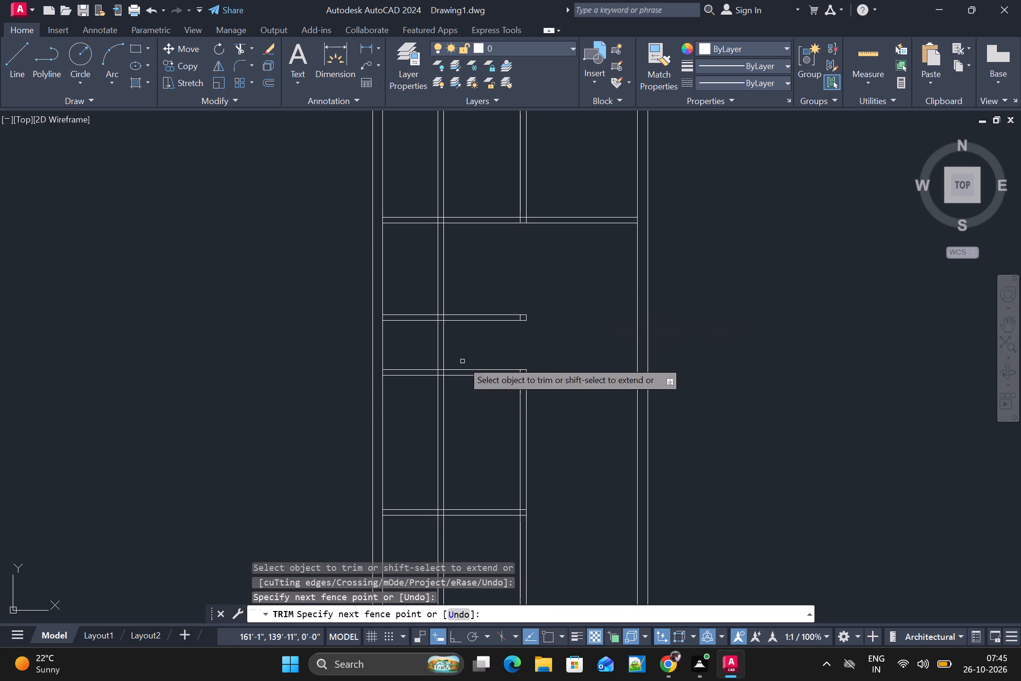
drag(534, 400, 503, 441)
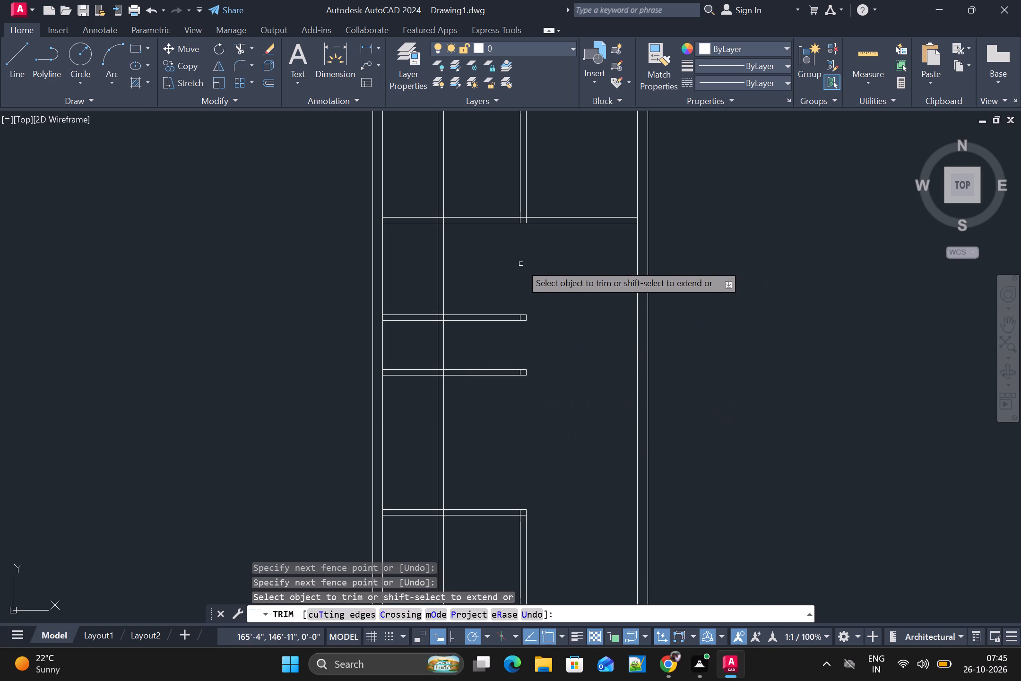
Trim the second and third horizontal partitions back to the new vertical partition and clear the leftover pieces at their former central-partition junctions.
drag(519, 268, 505, 386)
drag(506, 301, 520, 331)
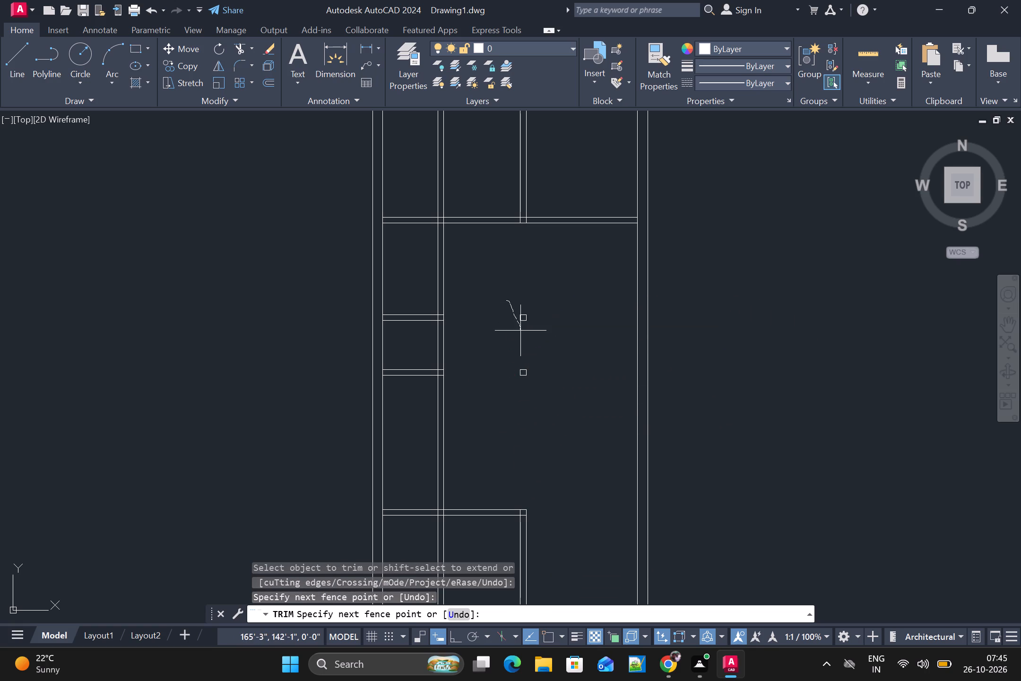
drag(520, 331, 498, 353)
scroll(502, 340, up, 2)
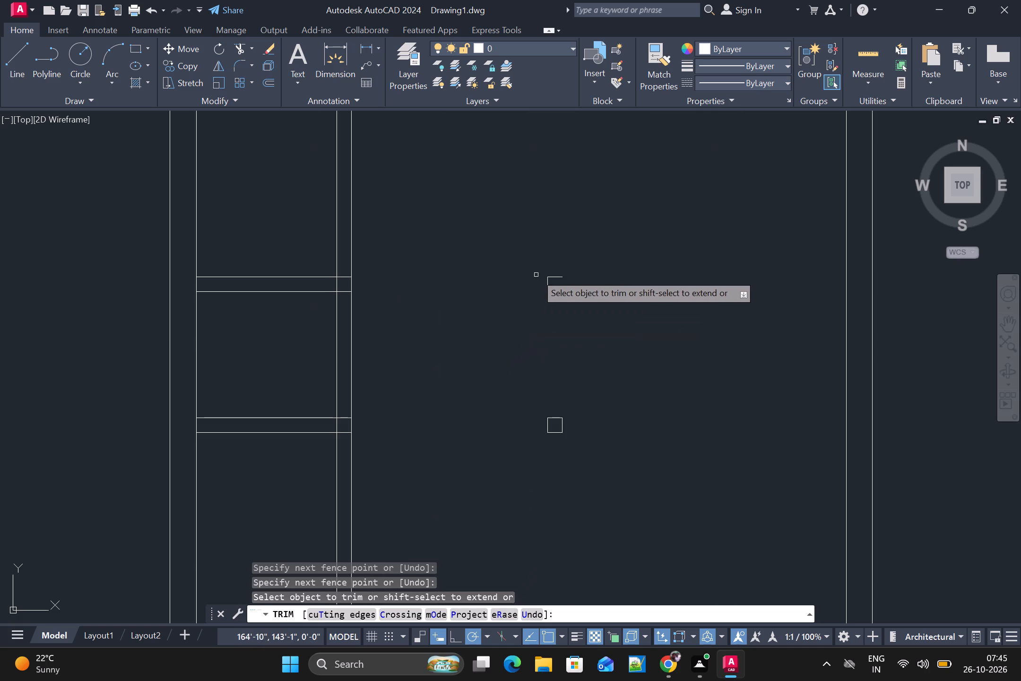
drag(543, 269, 554, 299)
drag(542, 283, 525, 292)
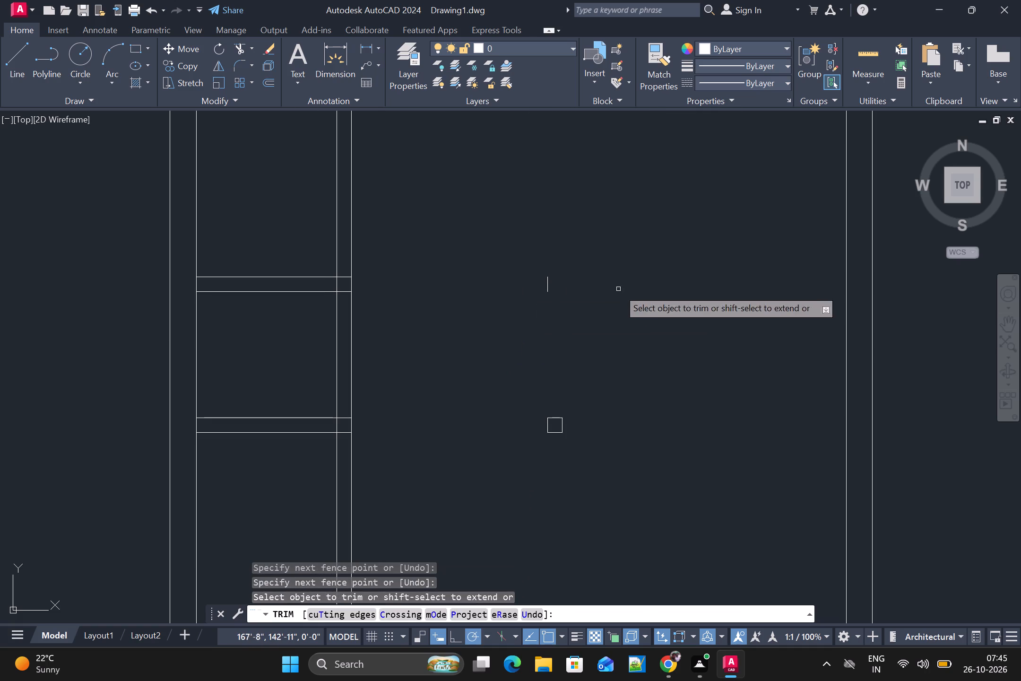
drag(578, 288, 541, 290)
drag(564, 393, 548, 456)
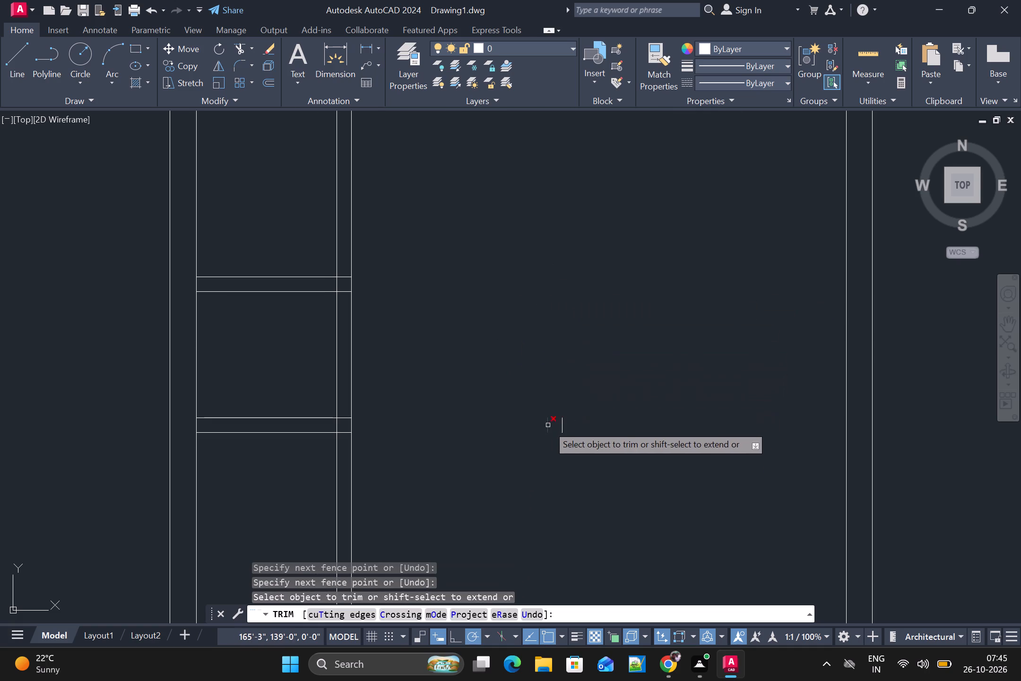
drag(533, 425, 629, 419)
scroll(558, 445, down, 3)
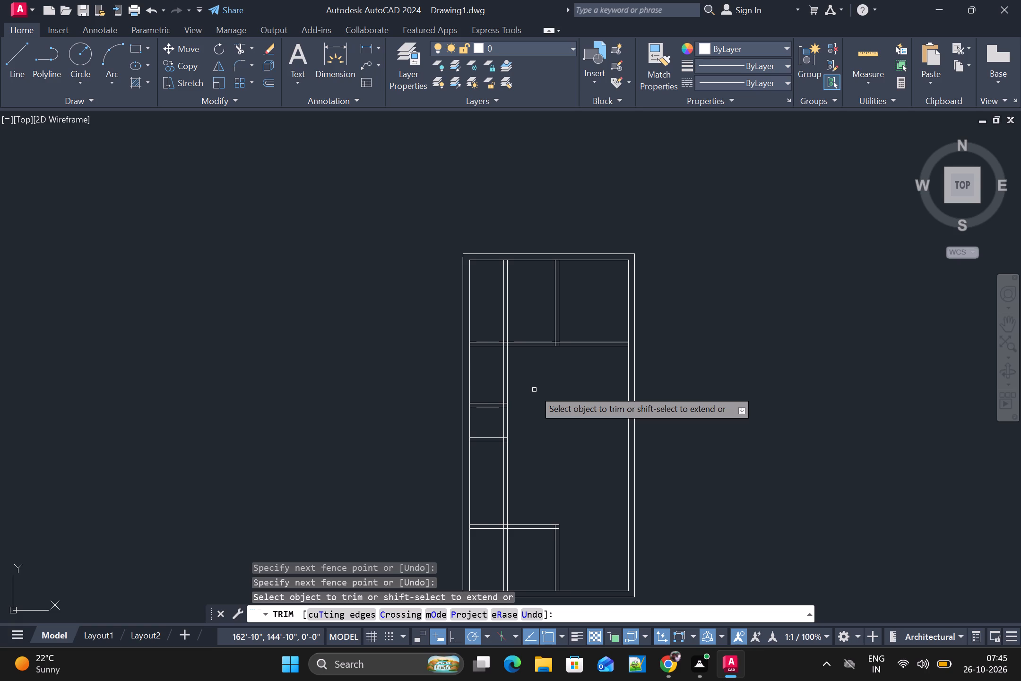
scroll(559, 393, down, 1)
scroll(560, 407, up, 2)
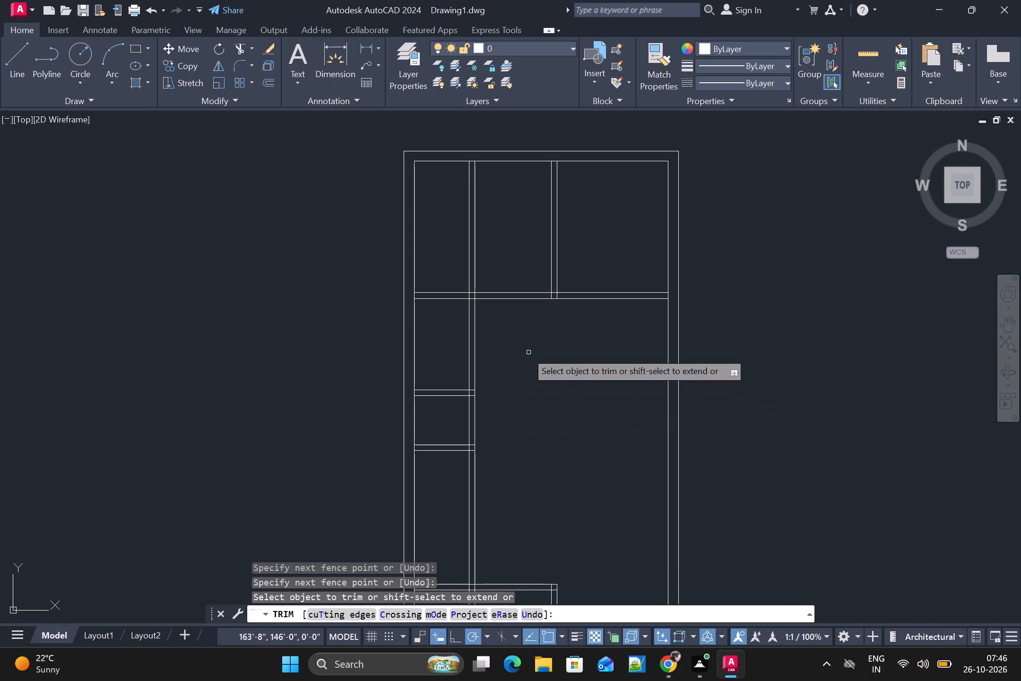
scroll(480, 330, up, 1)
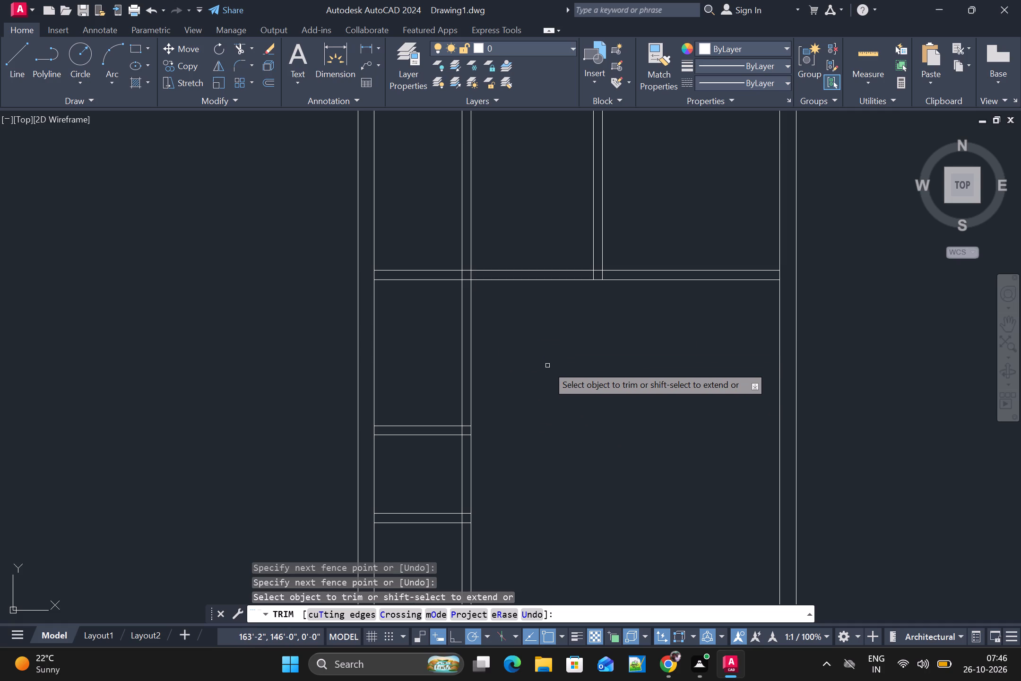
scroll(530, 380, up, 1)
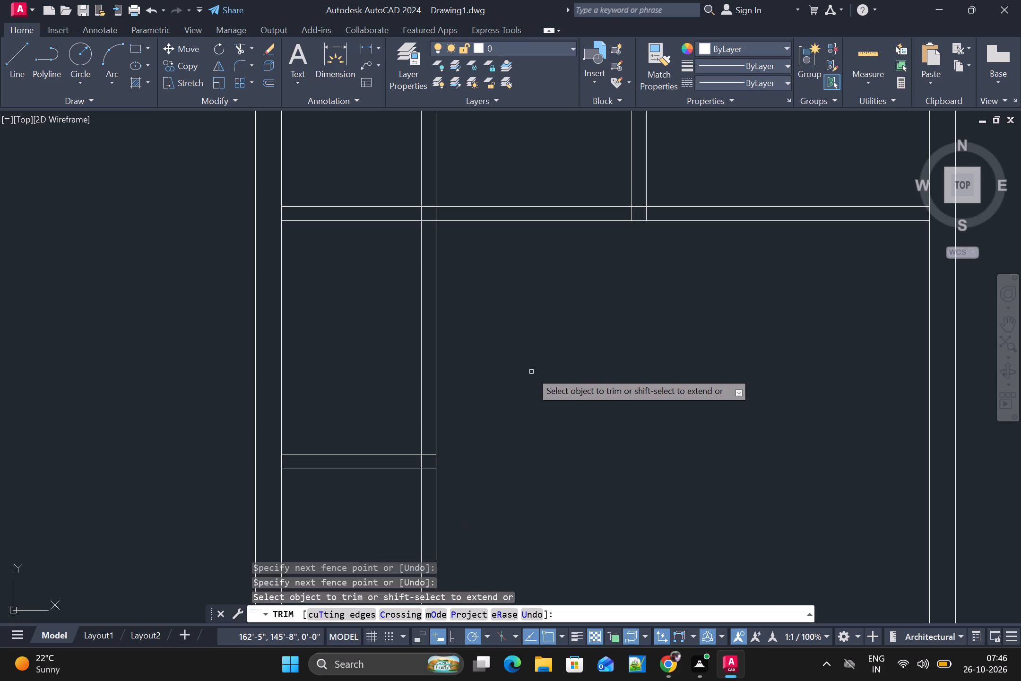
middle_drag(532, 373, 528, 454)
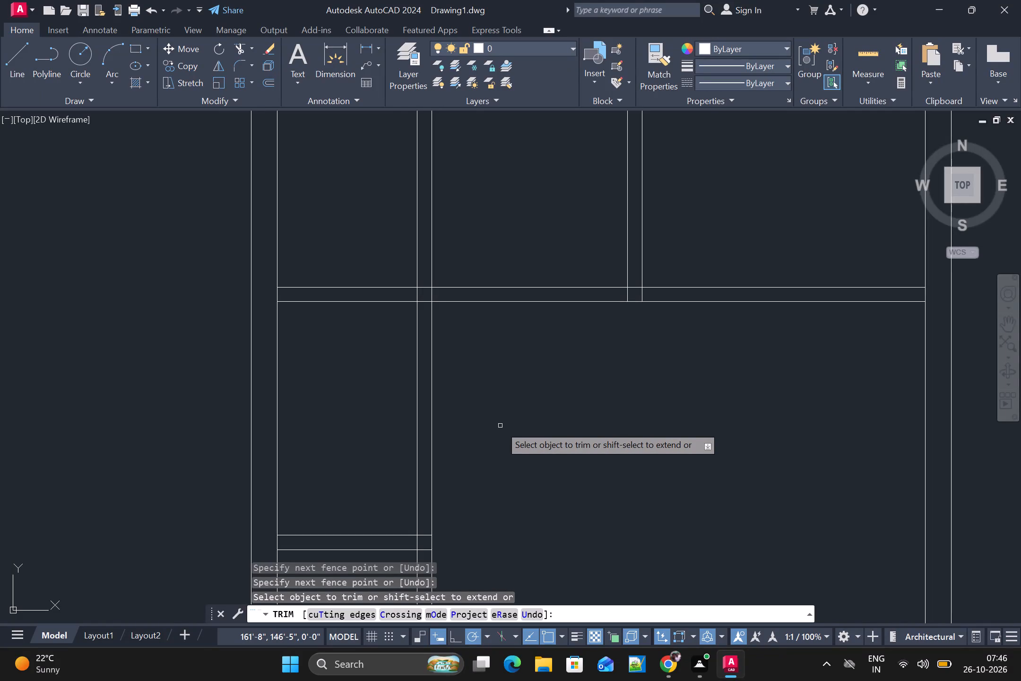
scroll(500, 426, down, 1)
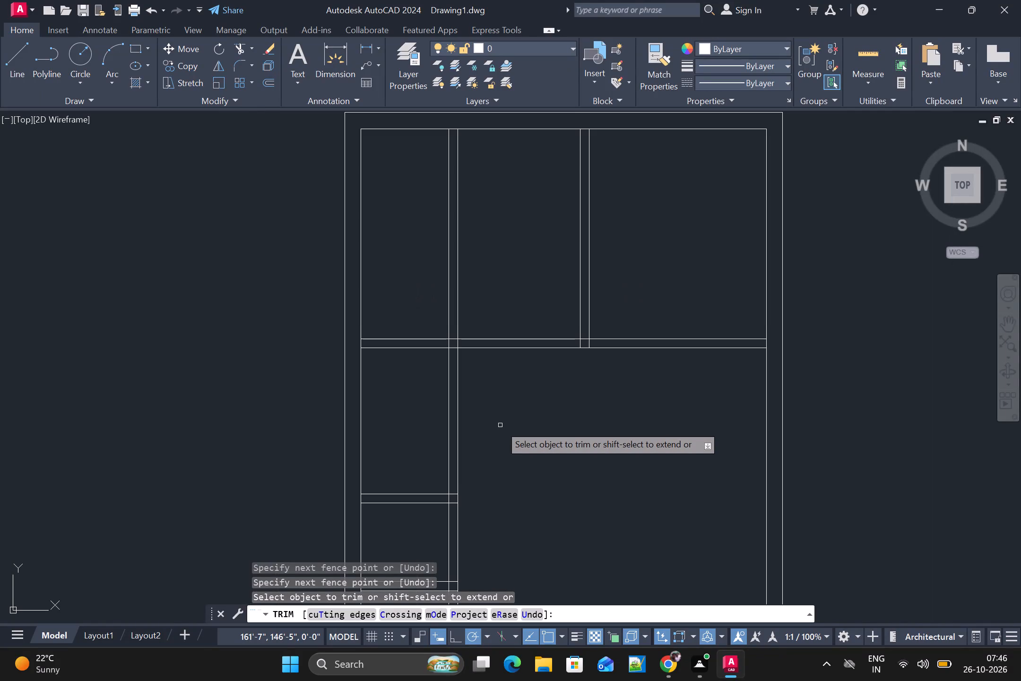
Examine the trimmed partition layout around the top rooms and the narrow left-hand rooms, ending the Trim command.
middle_drag(500, 425, 463, 482)
scroll(441, 463, up, 2)
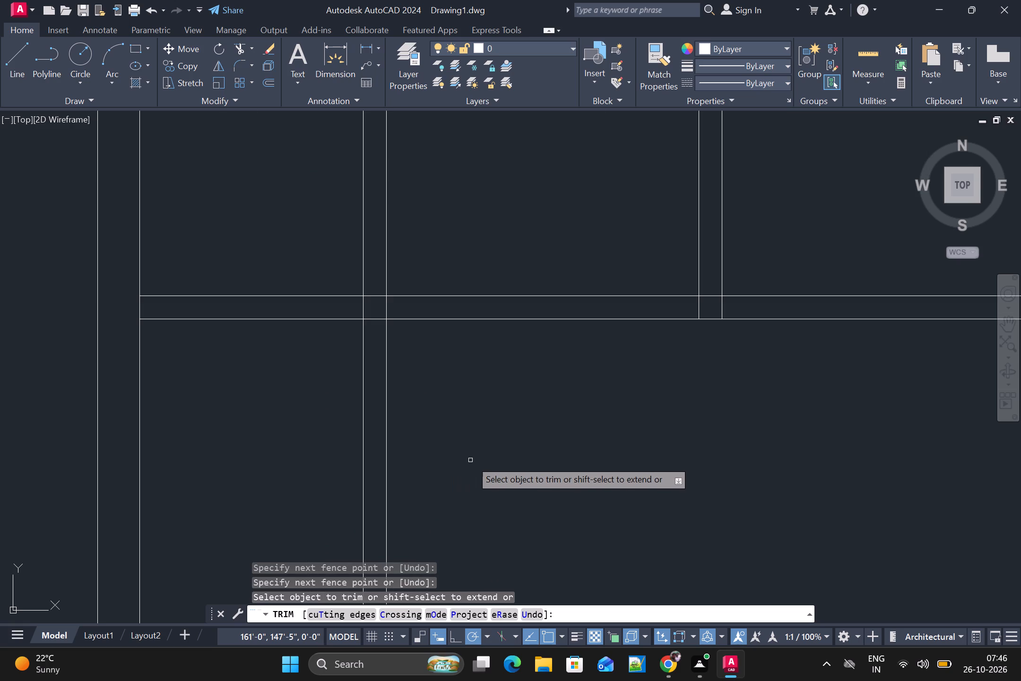
scroll(467, 452, down, 1)
middle_drag(461, 418, 340, 438)
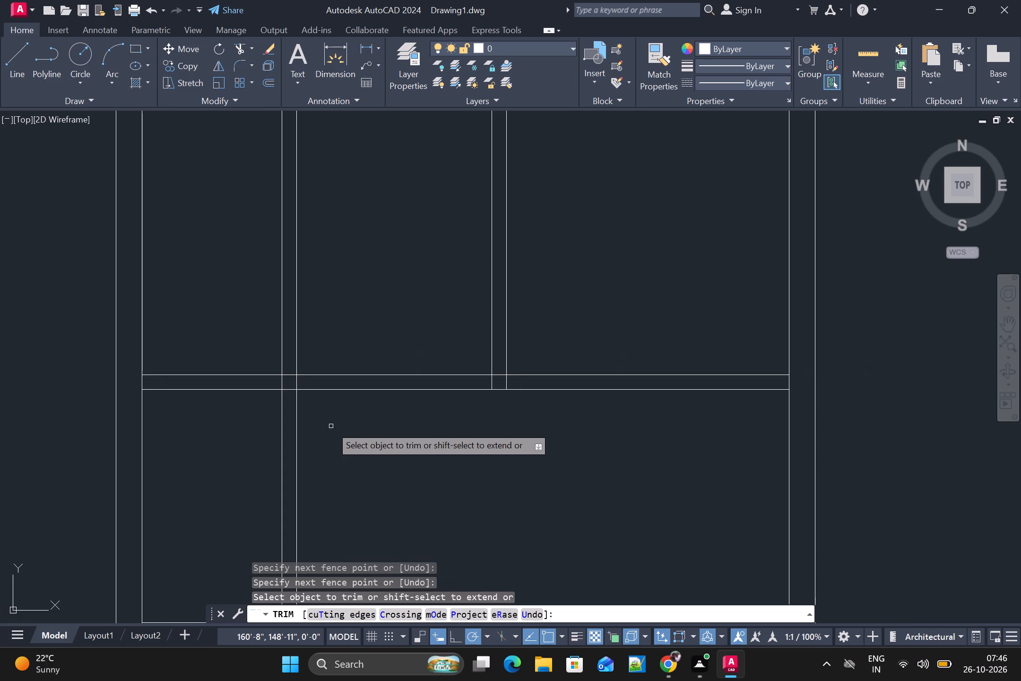
scroll(331, 426, up, 1)
middle_drag(344, 422, 344, 438)
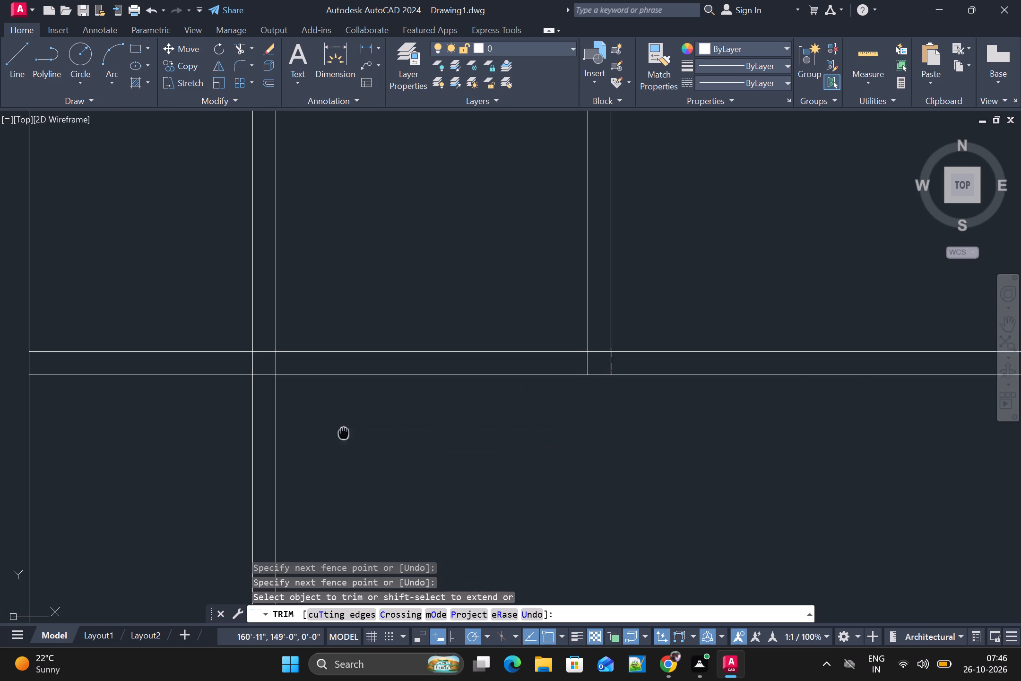
middle_drag(344, 438, 341, 493)
scroll(340, 490, down, 1)
middle_drag(321, 517, 321, 515)
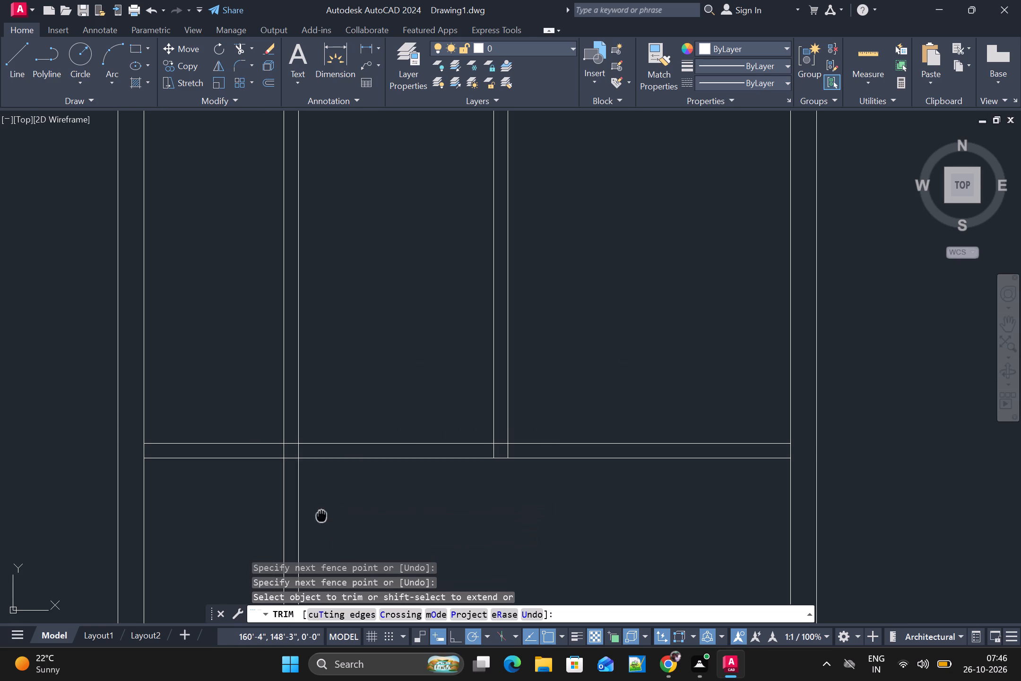
middle_drag(321, 515, 291, 300)
scroll(311, 295, down, 1)
middle_drag(337, 474, 321, 374)
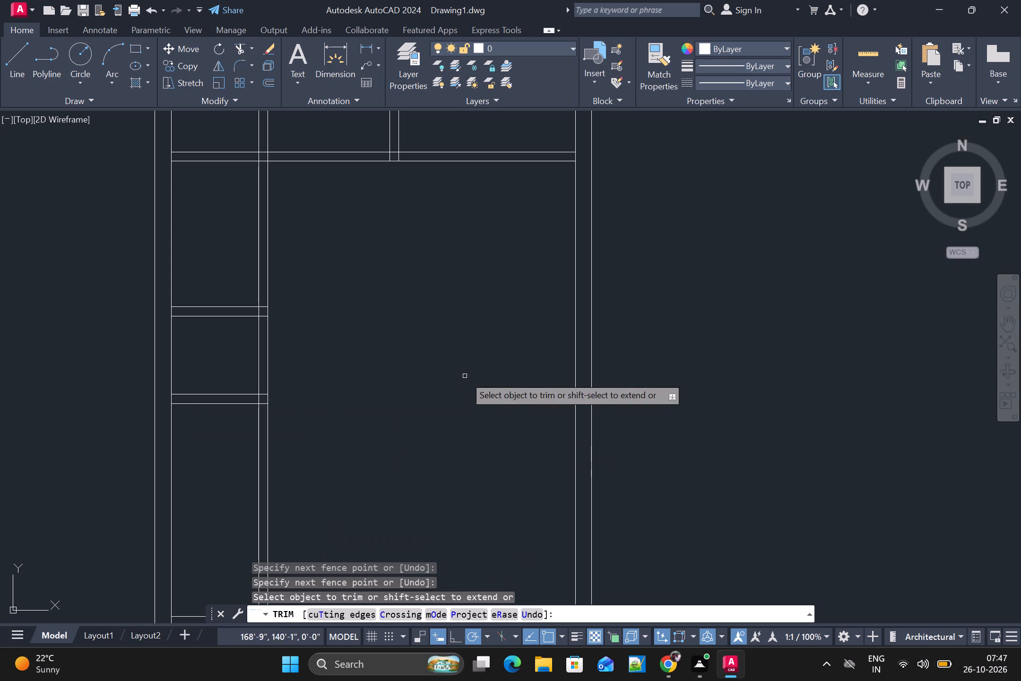
scroll(373, 439, down, 1)
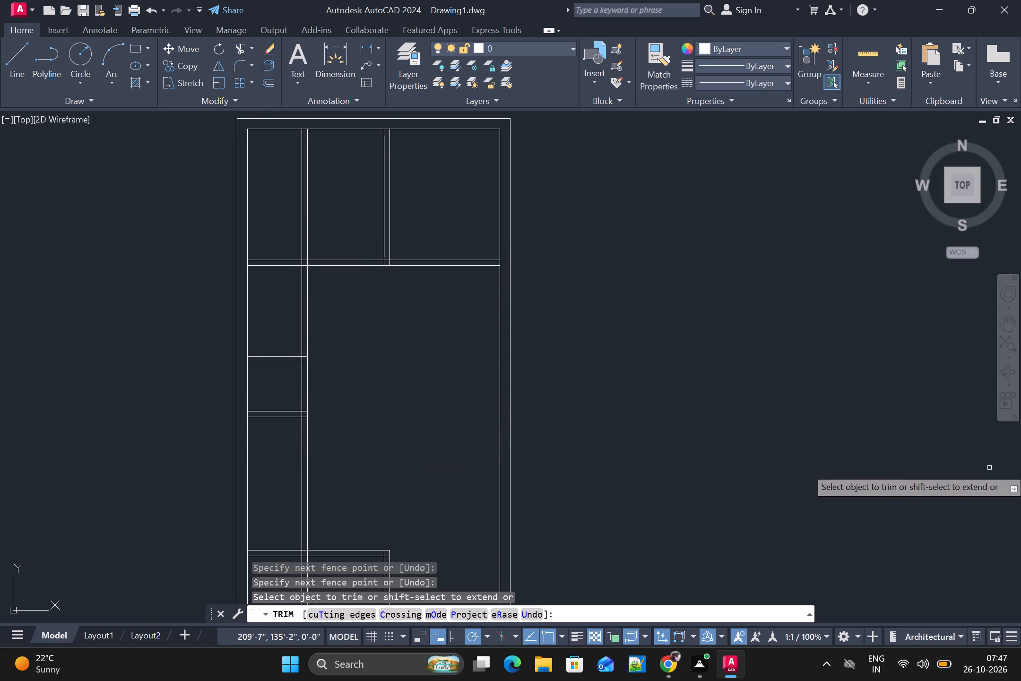
key(Escape)
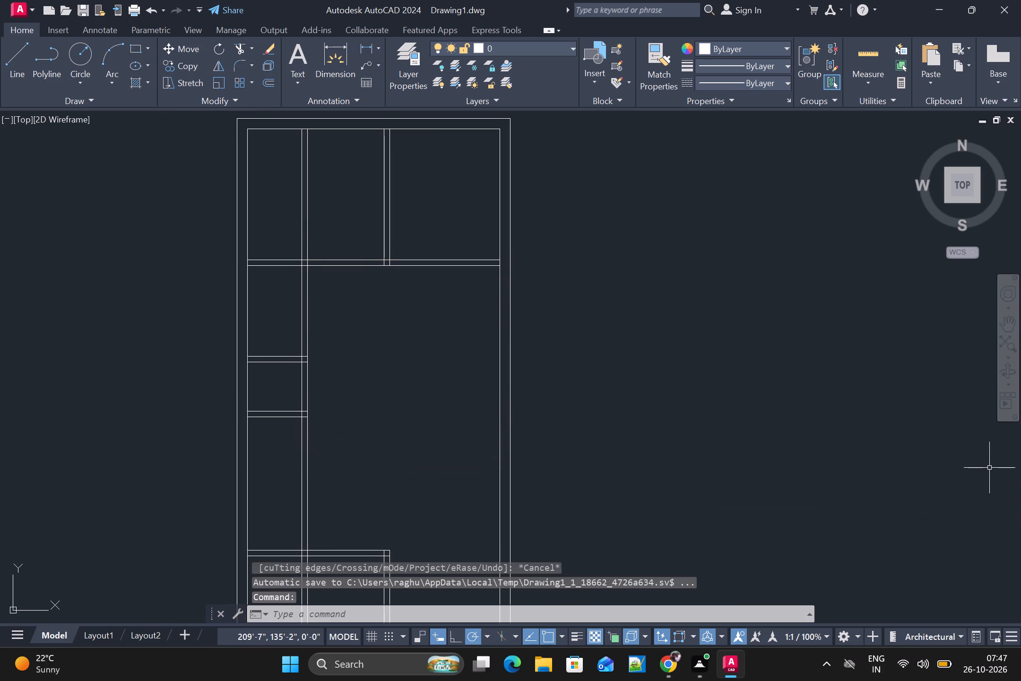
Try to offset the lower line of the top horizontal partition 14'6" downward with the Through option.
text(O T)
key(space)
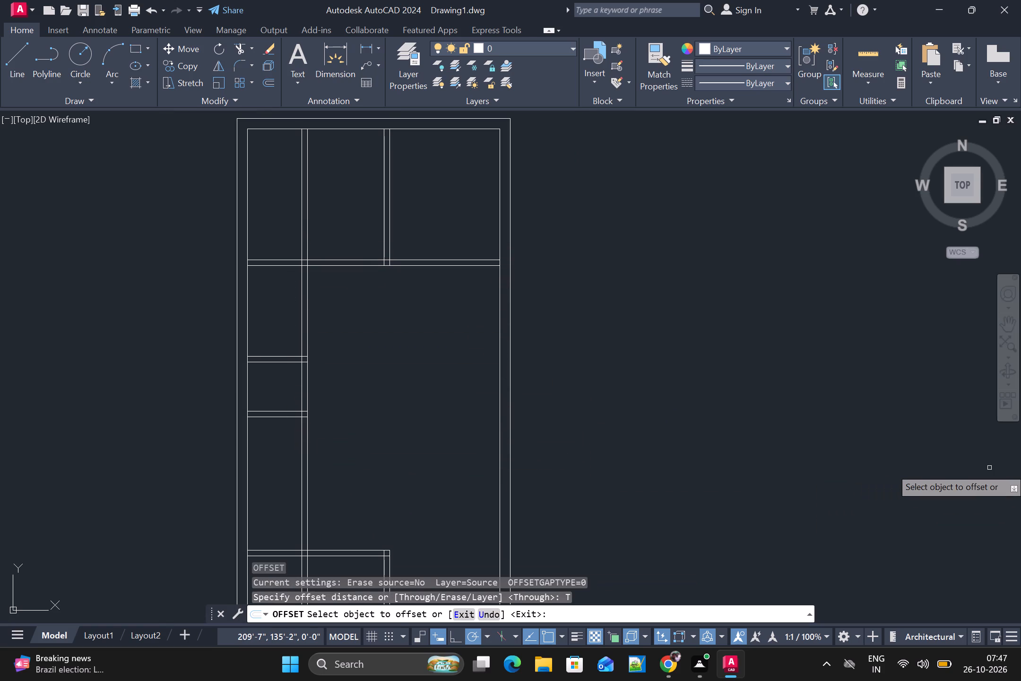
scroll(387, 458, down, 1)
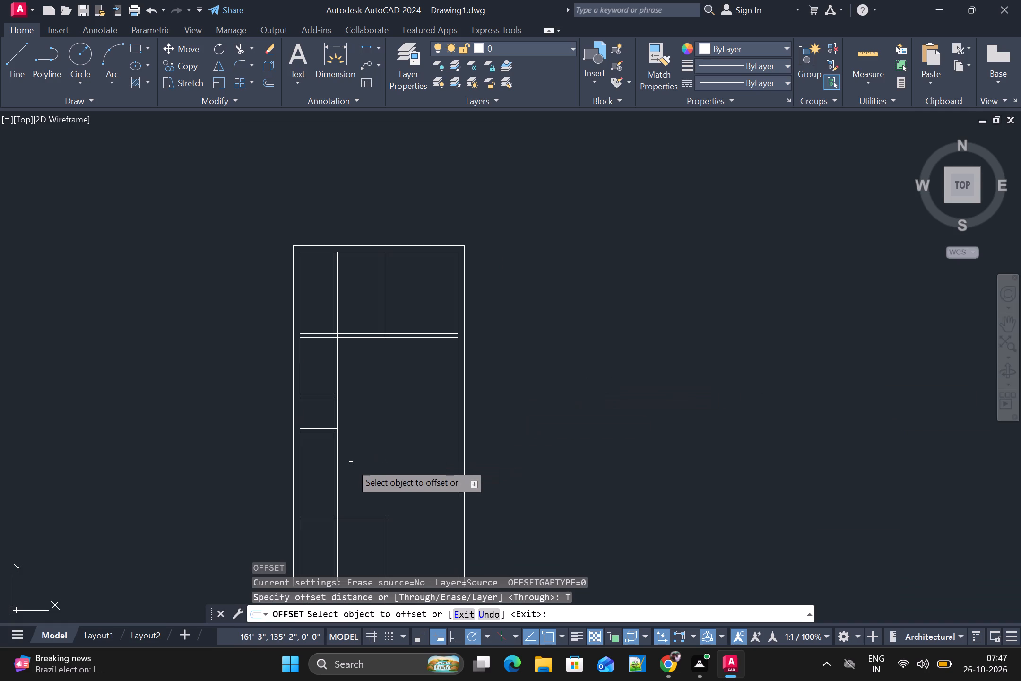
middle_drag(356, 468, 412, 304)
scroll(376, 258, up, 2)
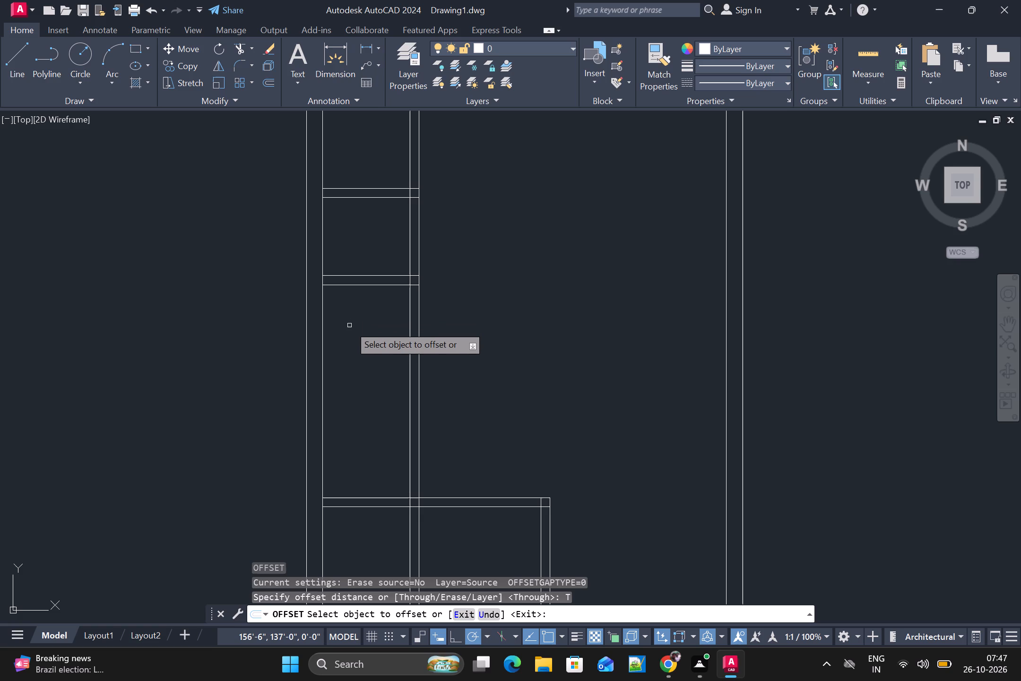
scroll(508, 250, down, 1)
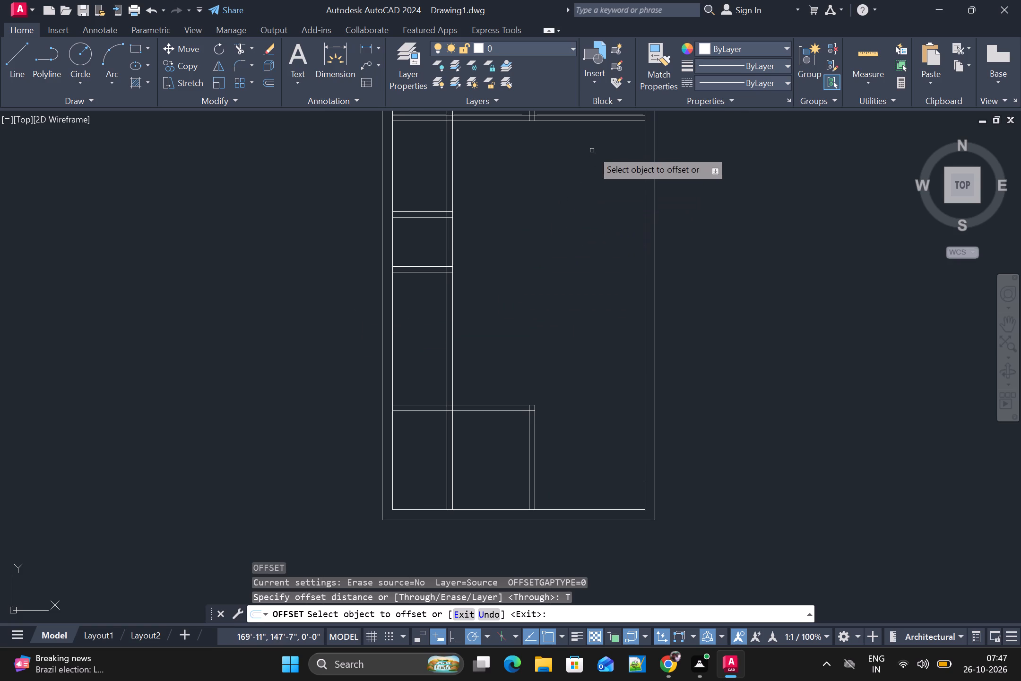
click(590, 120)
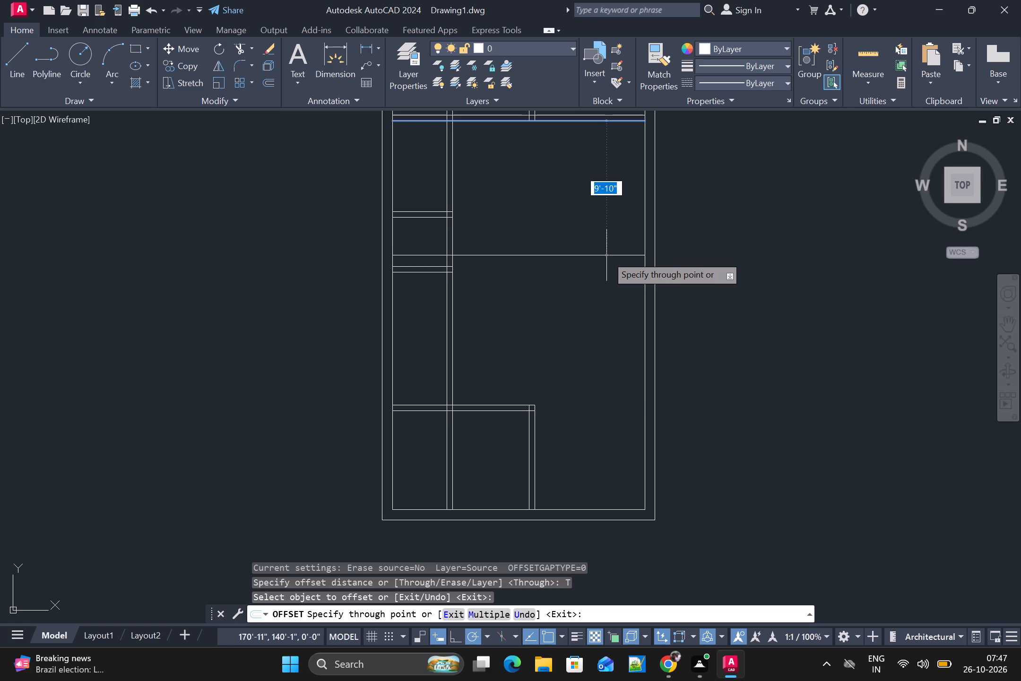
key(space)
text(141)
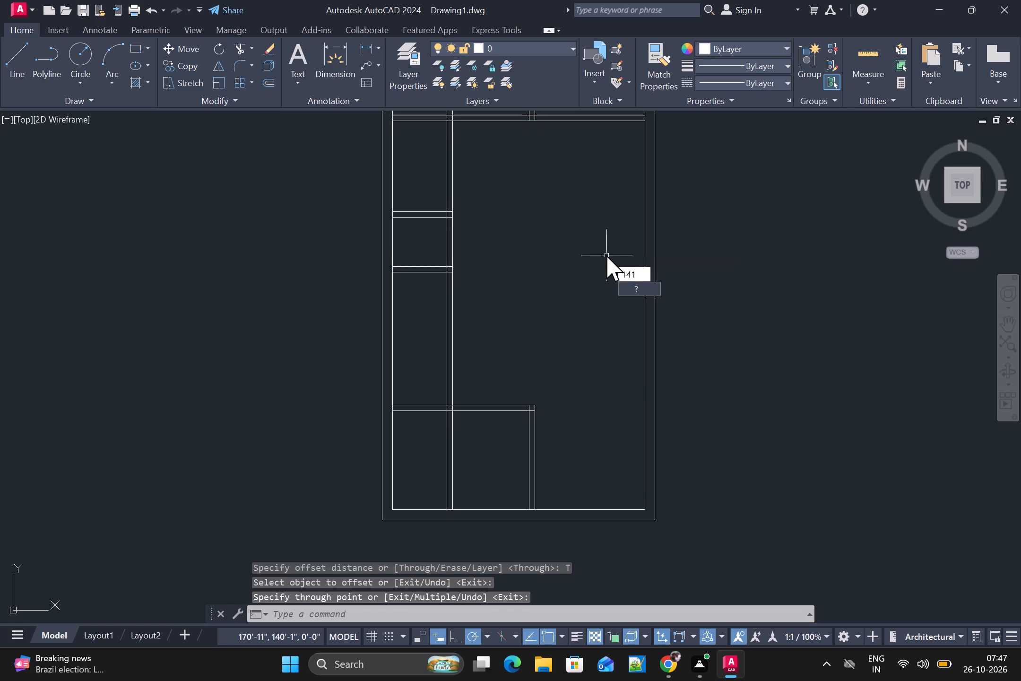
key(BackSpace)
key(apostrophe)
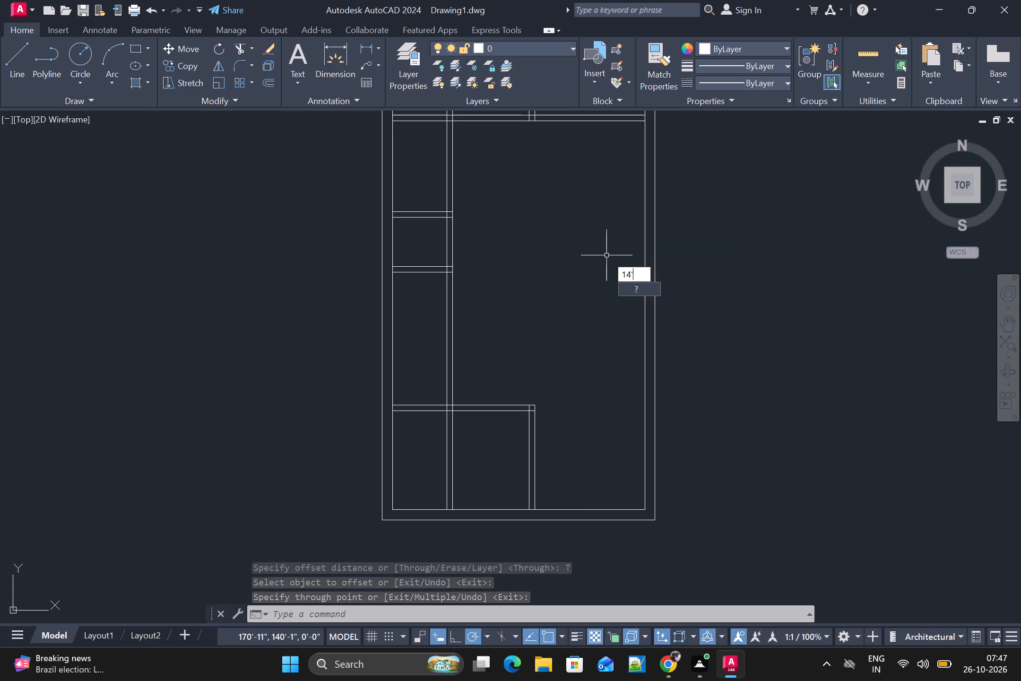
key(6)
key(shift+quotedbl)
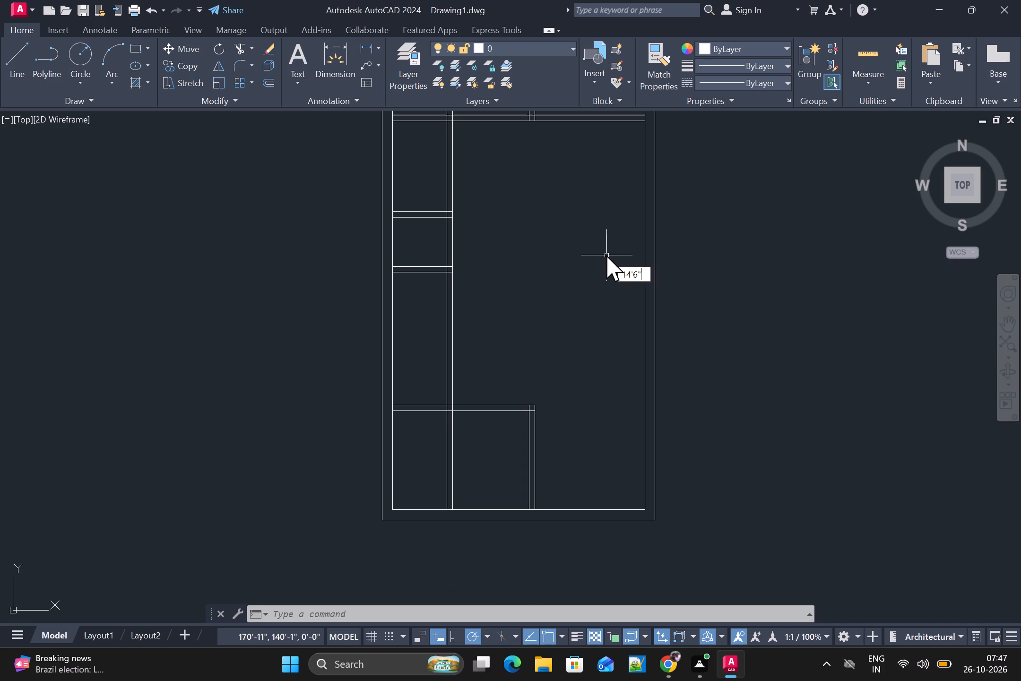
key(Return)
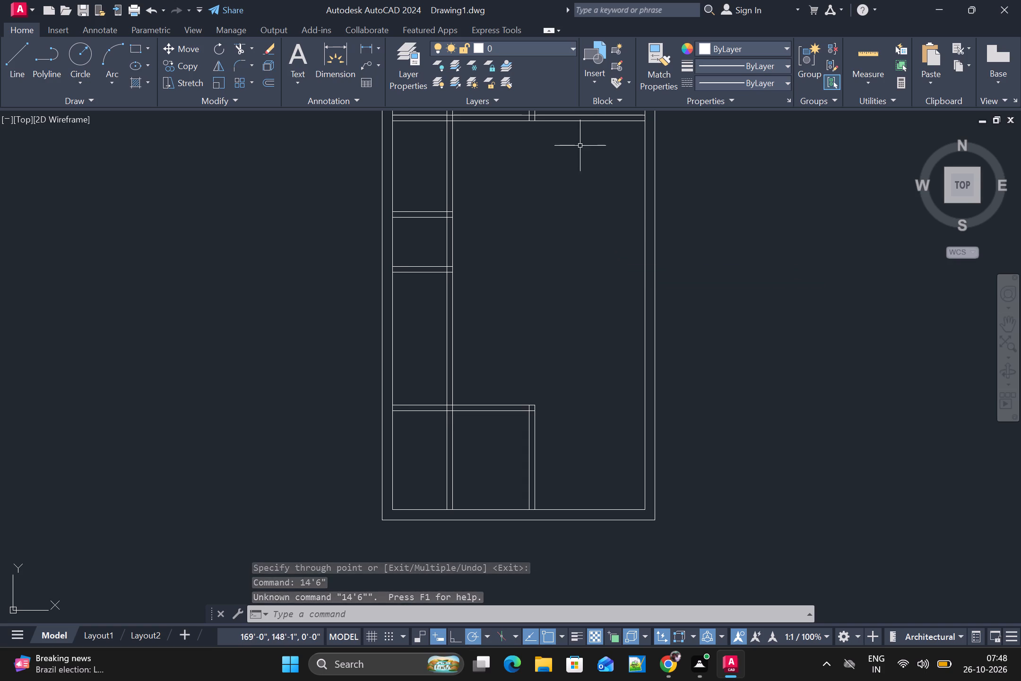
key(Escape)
Using the Through option, offset the lower line of the top horizontal partition 14'6" downward.
text(O T)
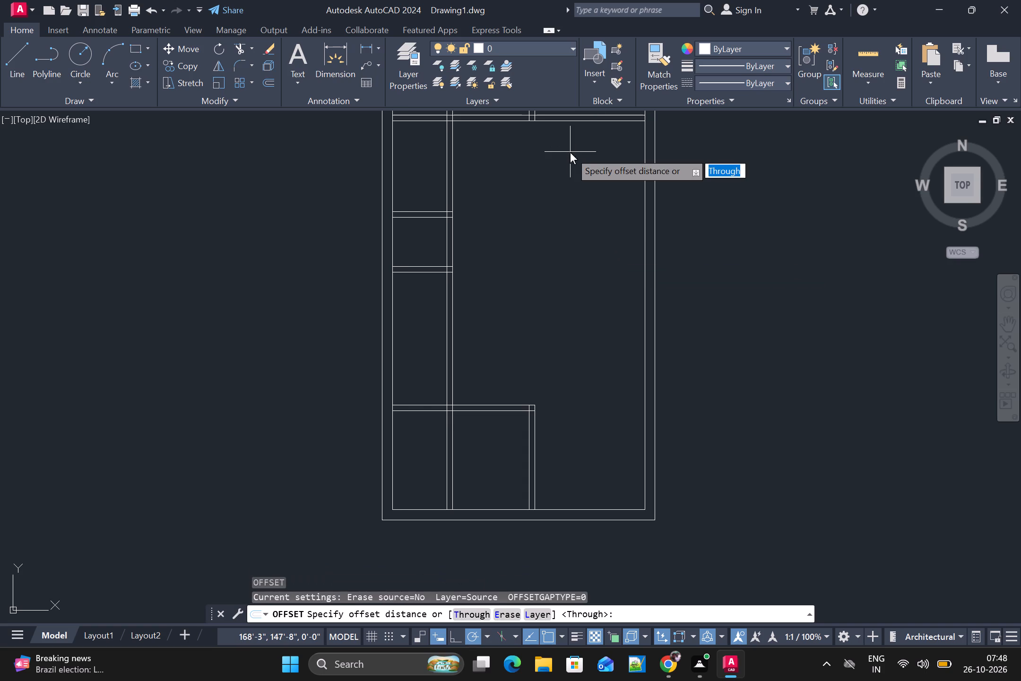
key(space)
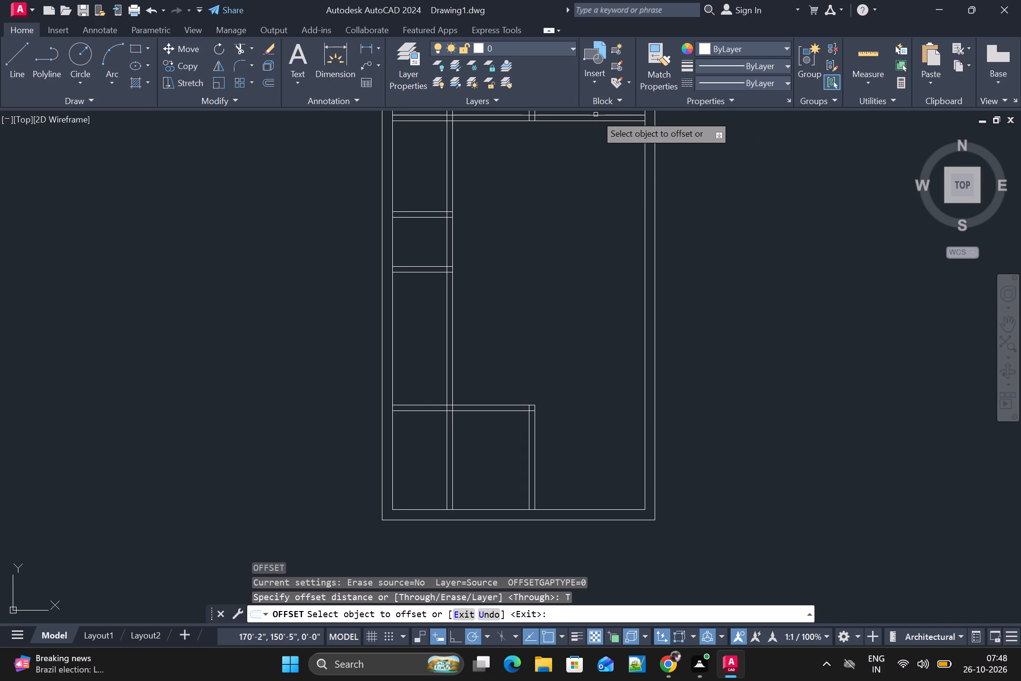
click(587, 121)
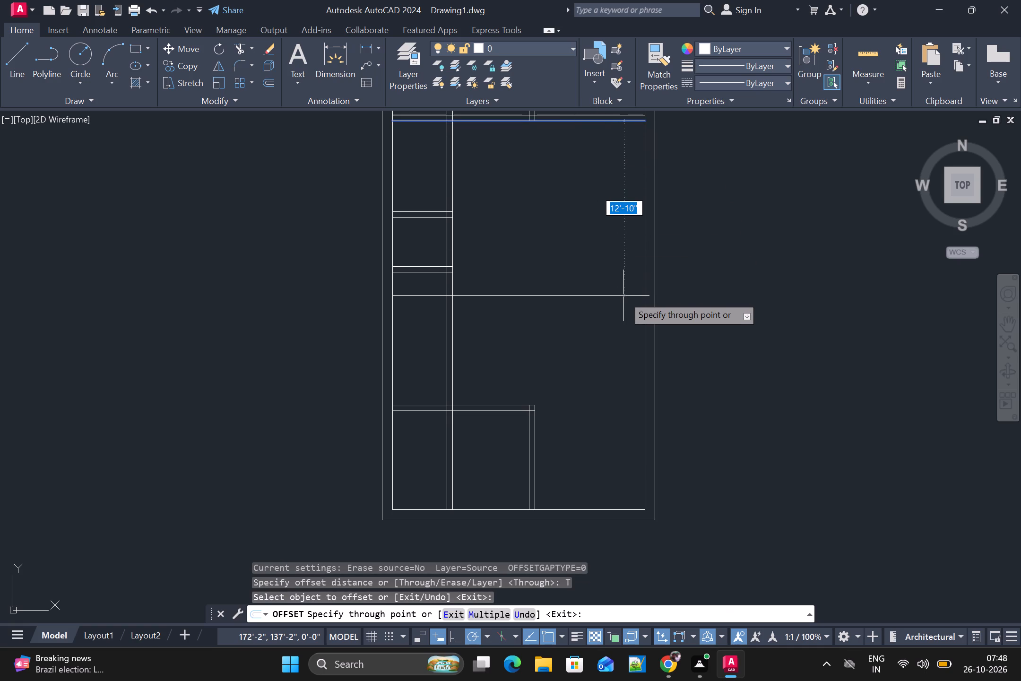
text(141)
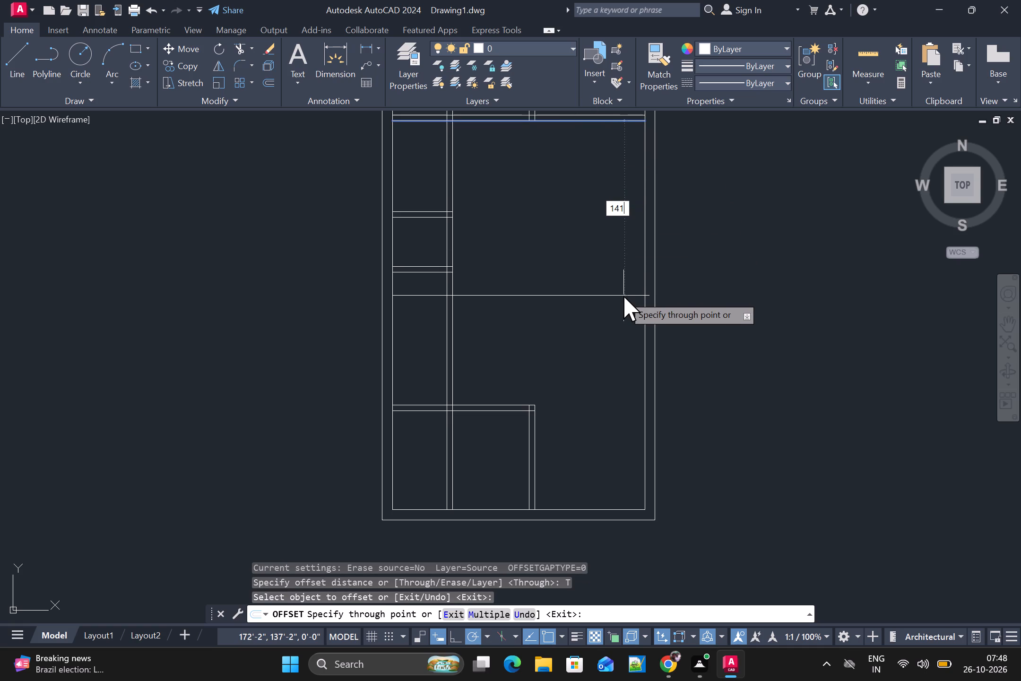
key(BackSpace)
key(apostrophe)
key(6)
key(shift+quotedbl)
key(Return)
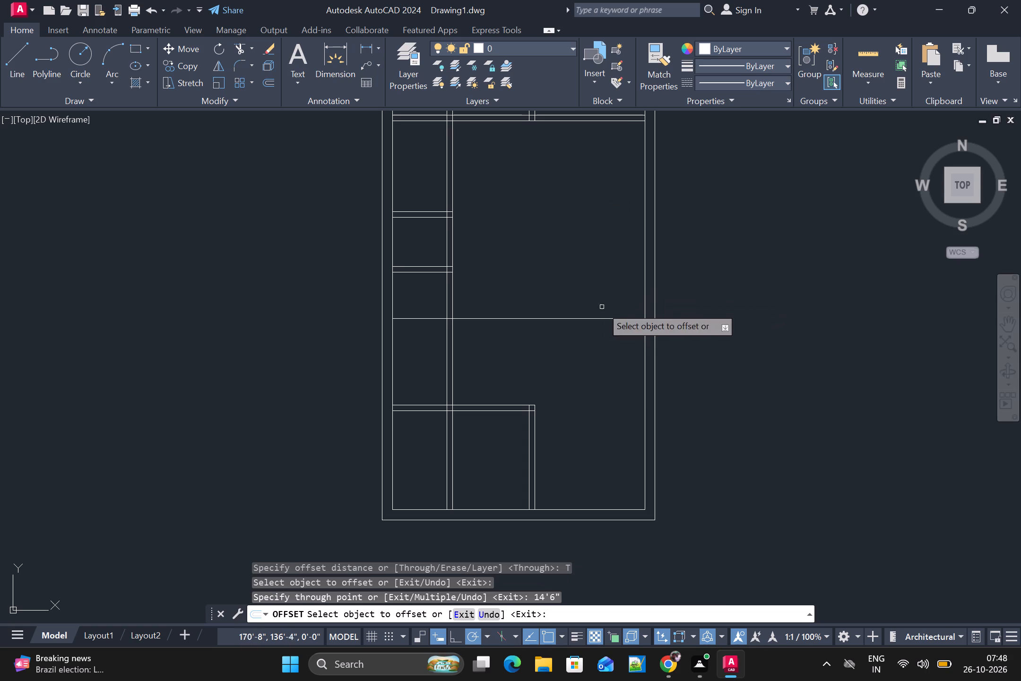
Offset the new horizontal line 5" downward to form another horizontal partition, and end the Offset command.
click(584, 318)
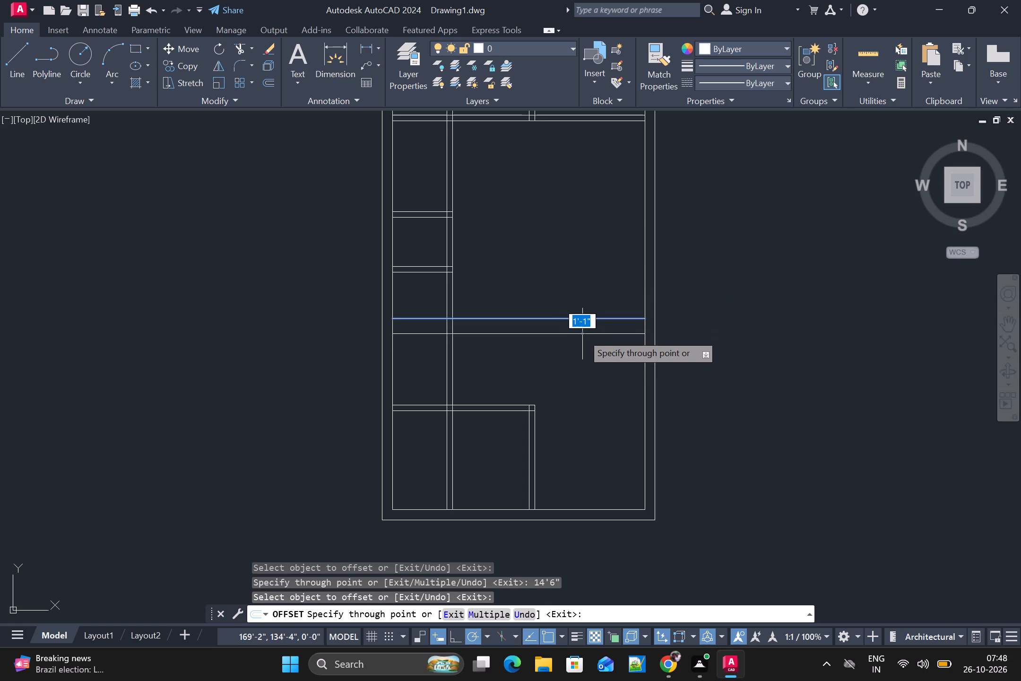
text(5")
key(Return)
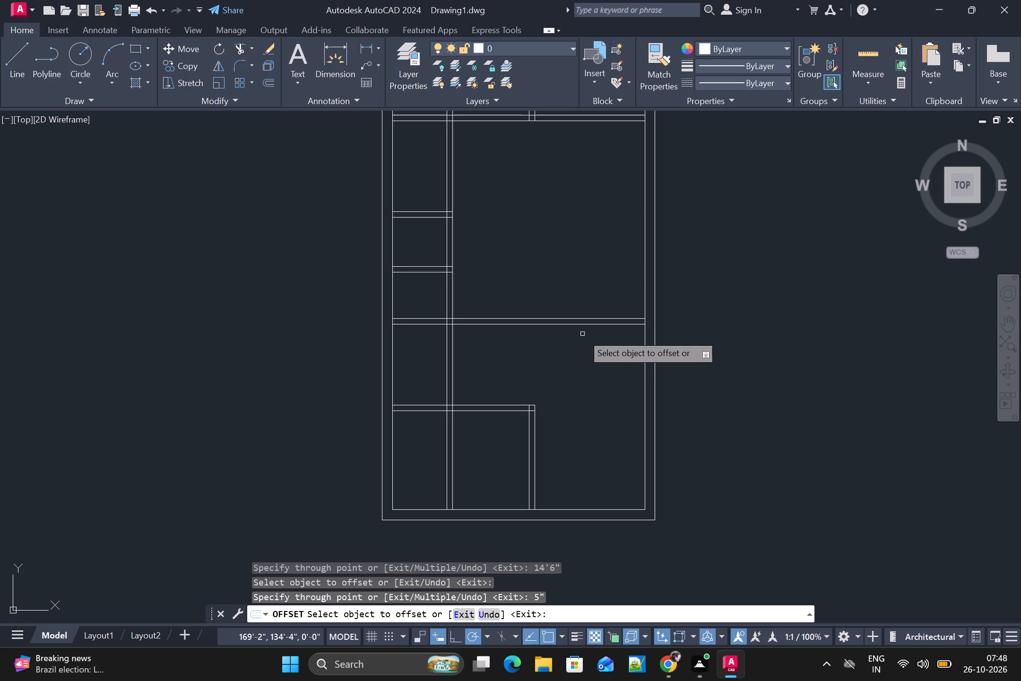
key(Escape)
key(Escape)
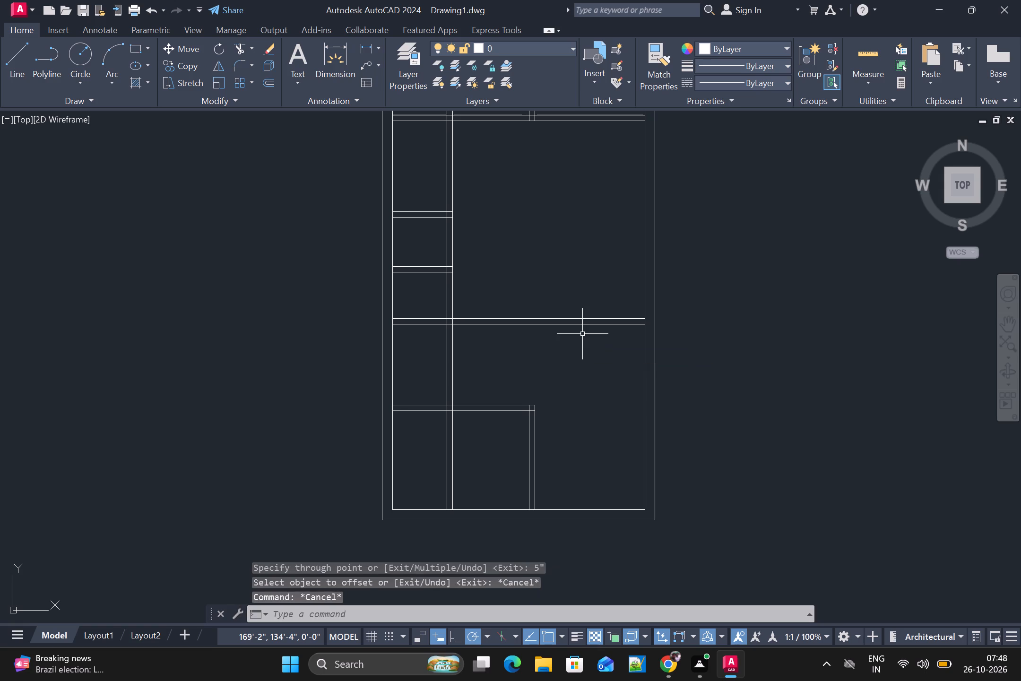
Trim the new horizontal partition's two lines between the left outer wall and the left vertical partition.
text(TR)
key(space)
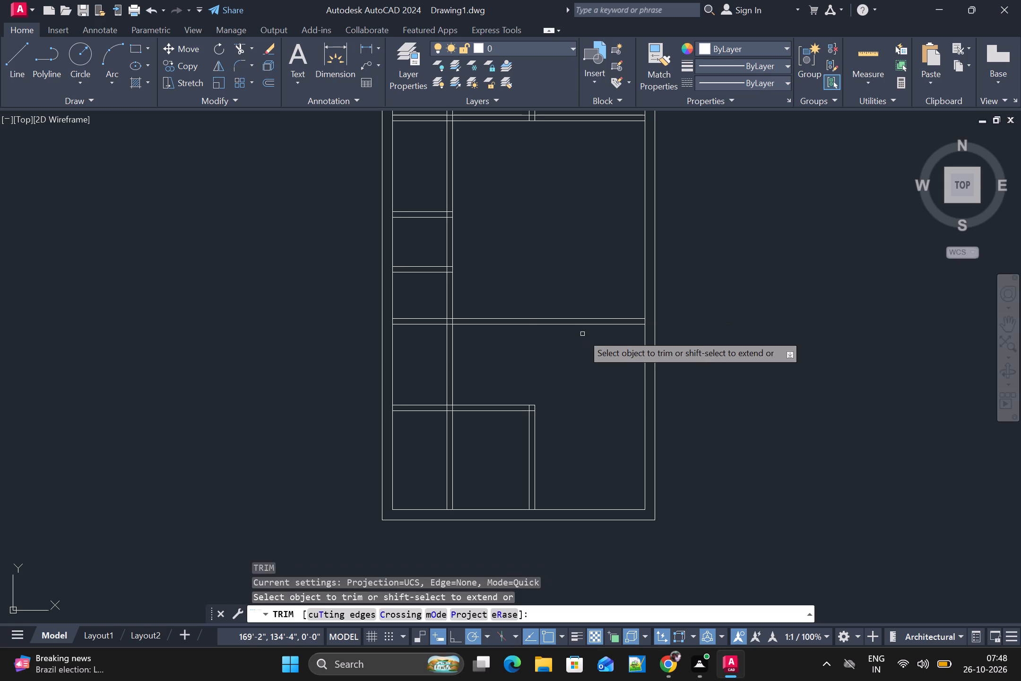
drag(422, 308, 414, 367)
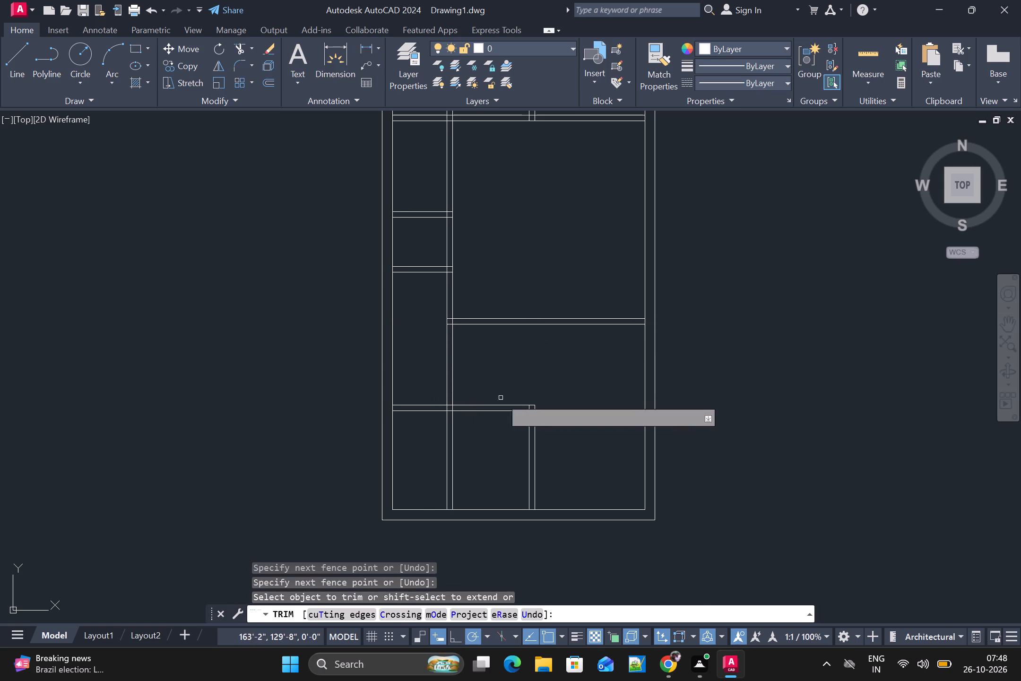
Examine the whole floor plan and its lower partition junctions for remaining lines to trim.
scroll(431, 231, up, 2)
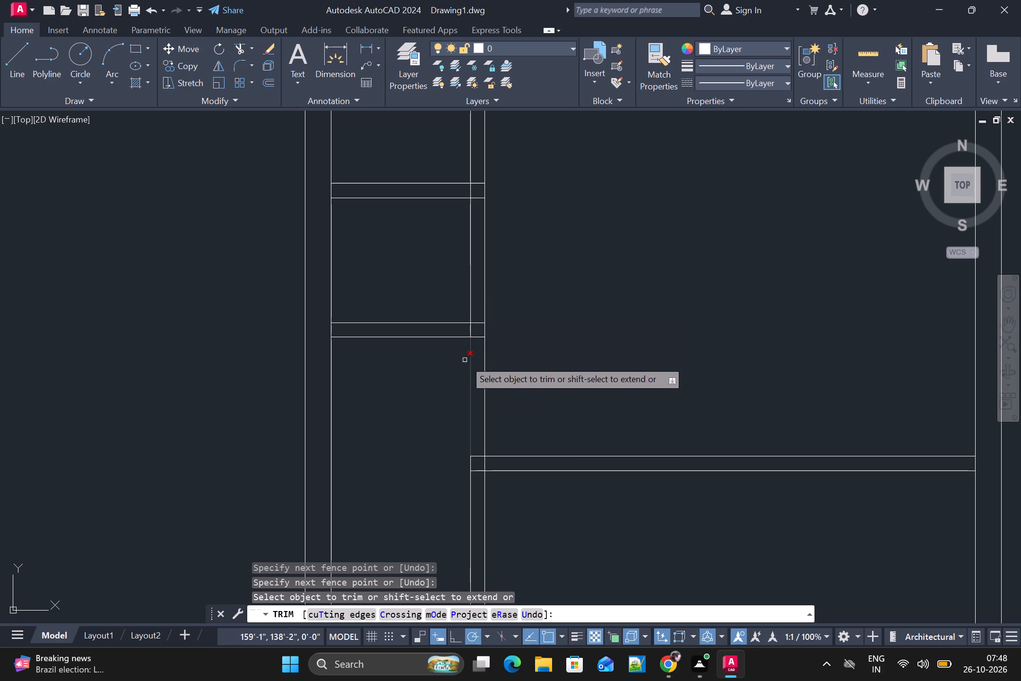
scroll(437, 414, down, 1)
scroll(438, 463, down, 2)
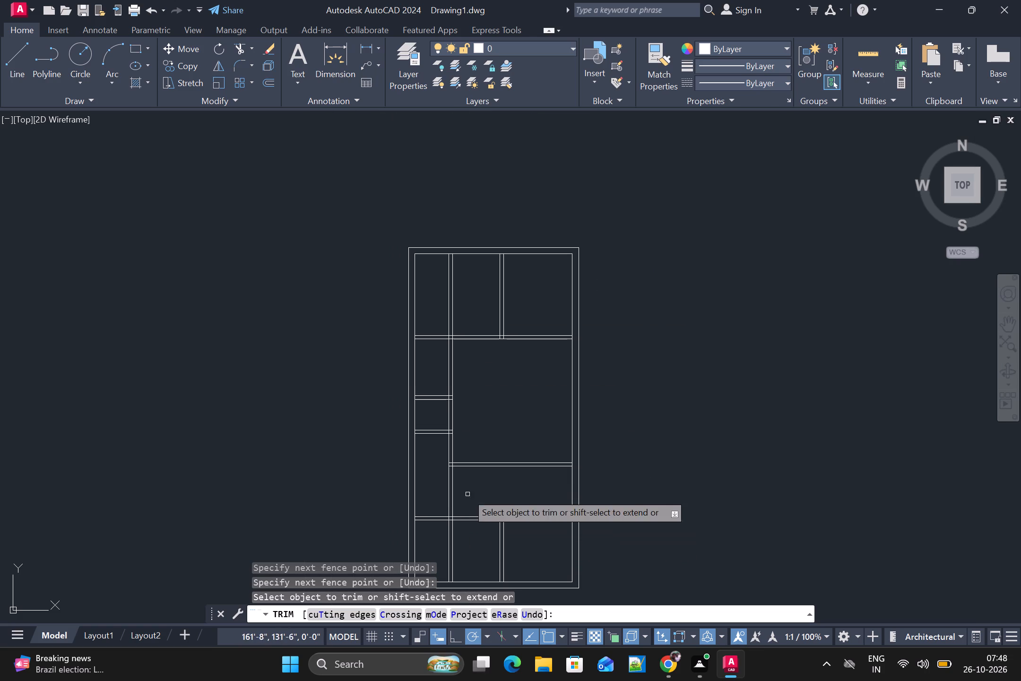
middle_drag(515, 497, 489, 385)
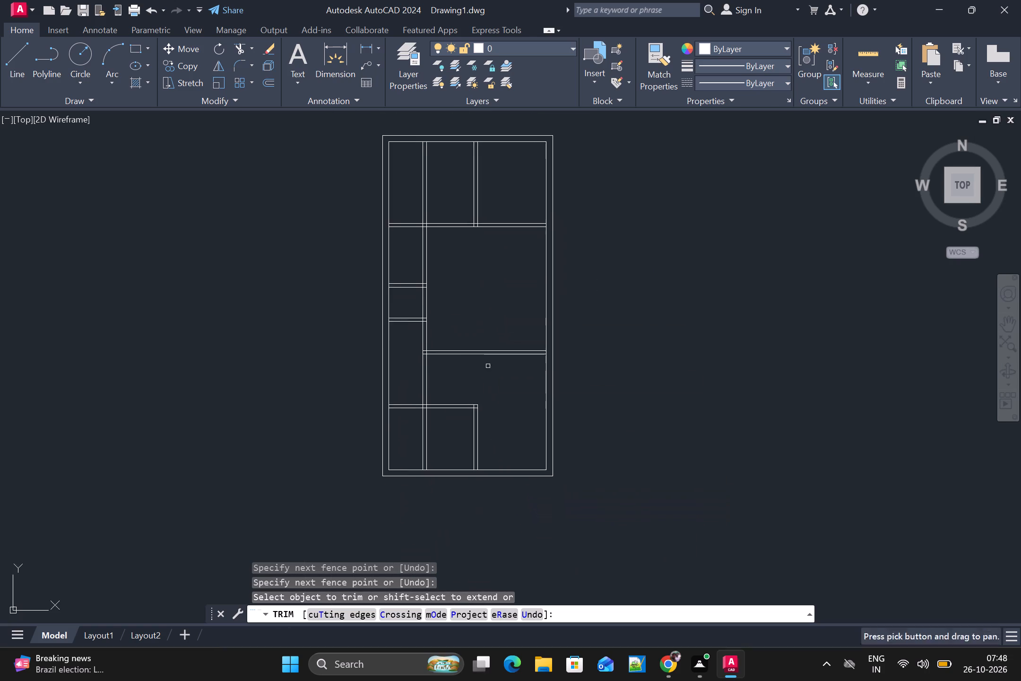
scroll(539, 430, up, 2)
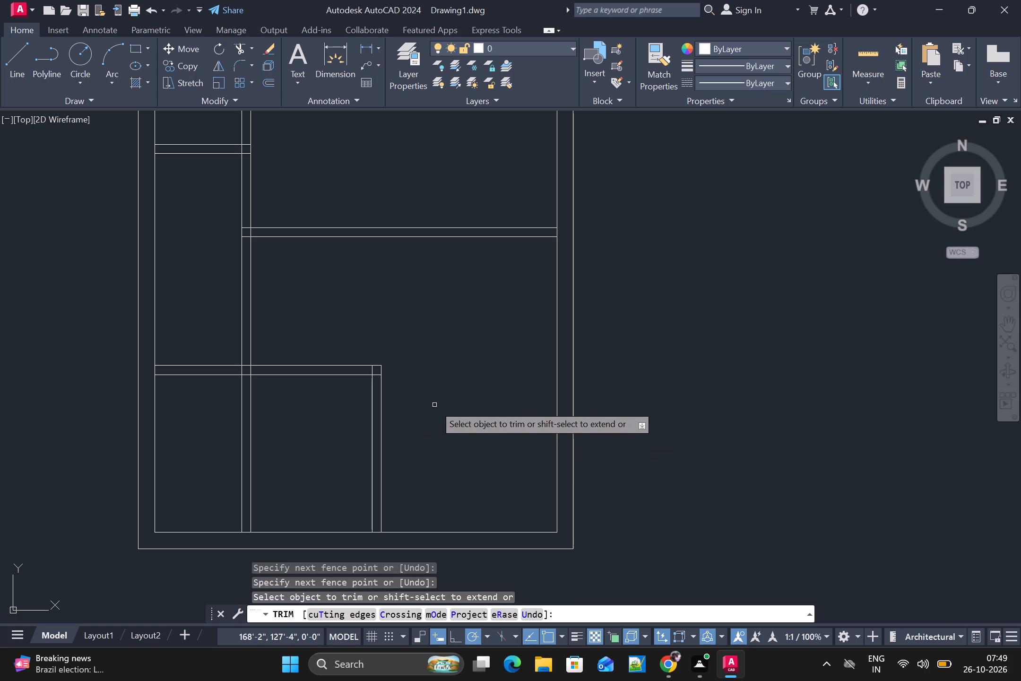
scroll(436, 409, down, 1)
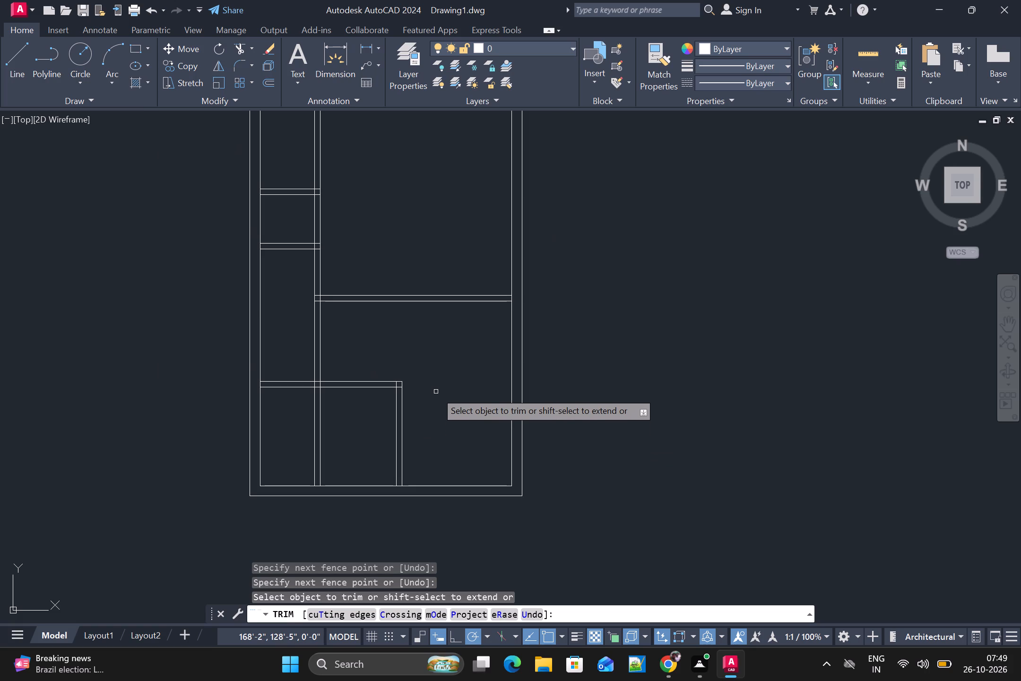
scroll(433, 396, down, 1)
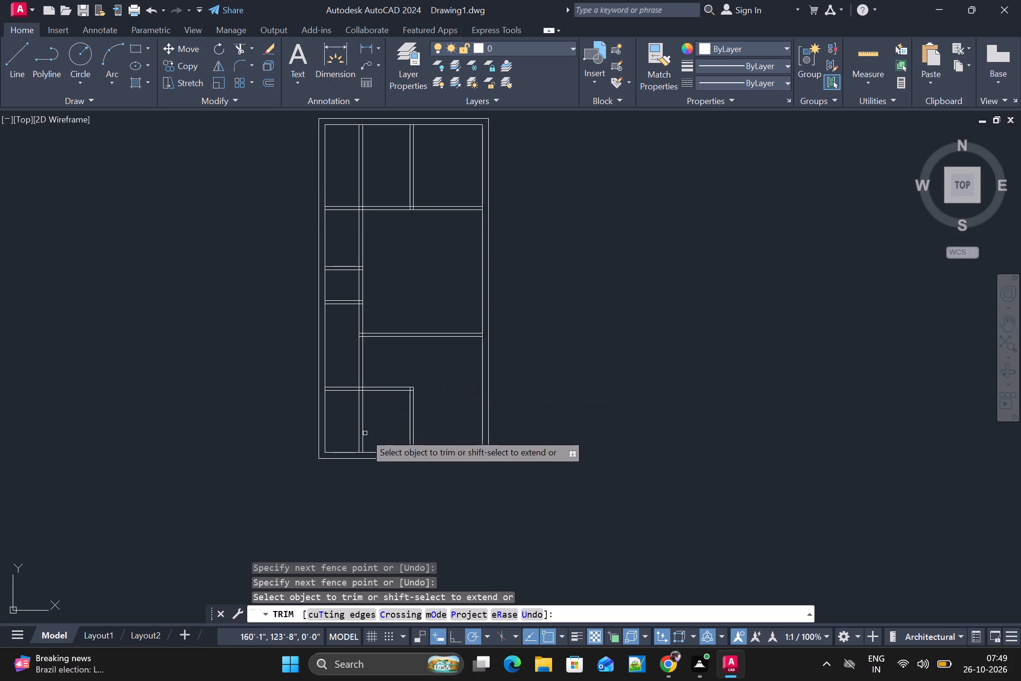
scroll(399, 365, up, 1)
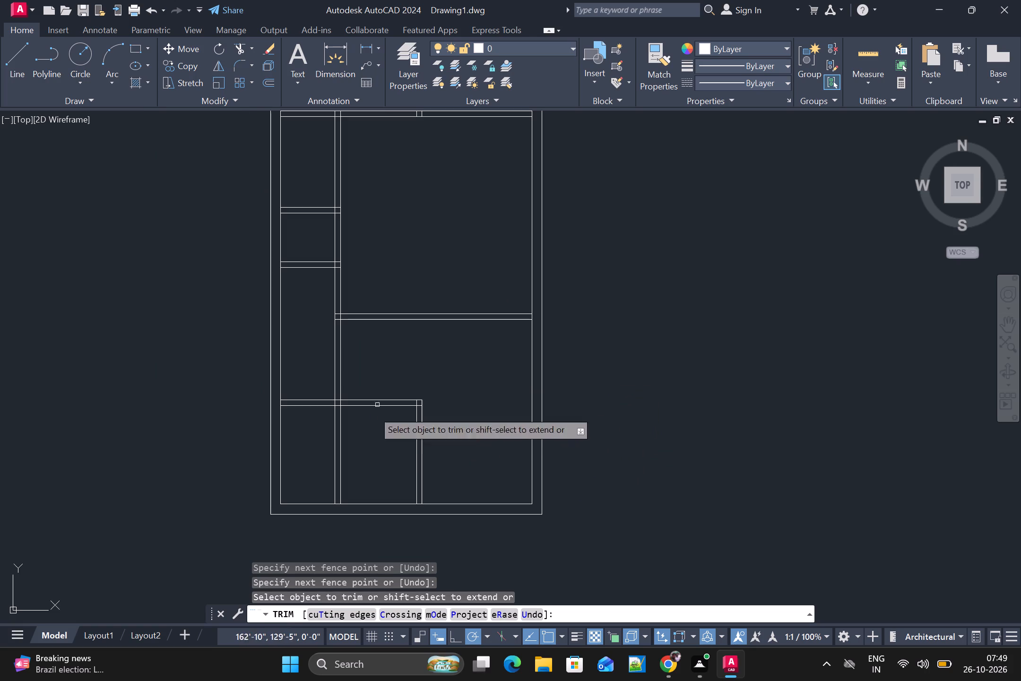
Trim the left vertical partition's two lines below the lowest horizontal partition, and end the Trim command.
drag(370, 429, 330, 466)
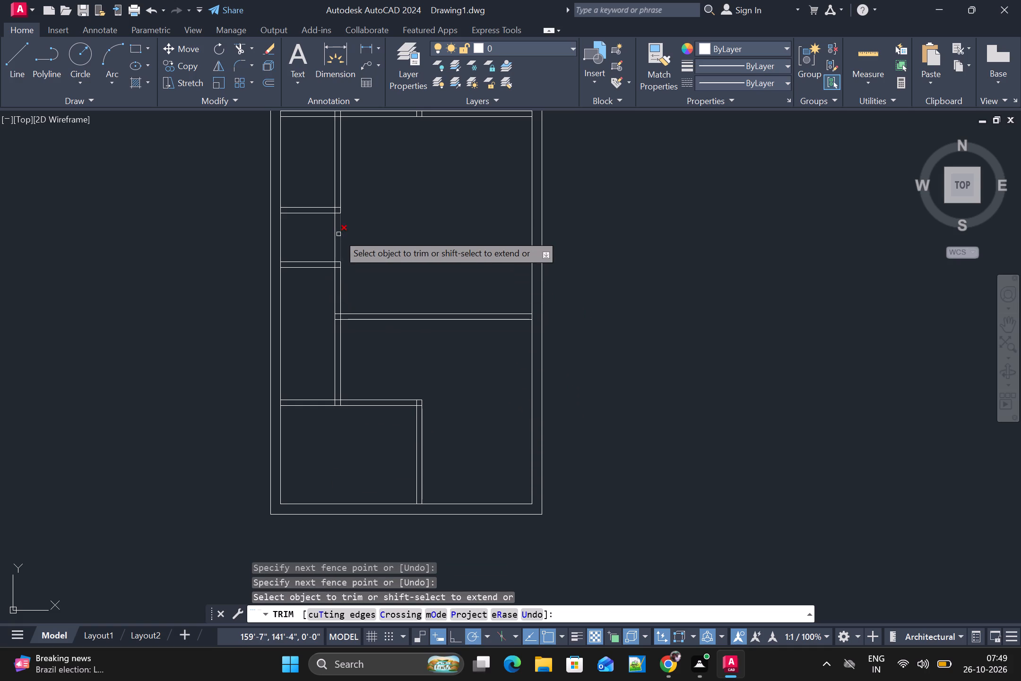
scroll(329, 240, down, 1)
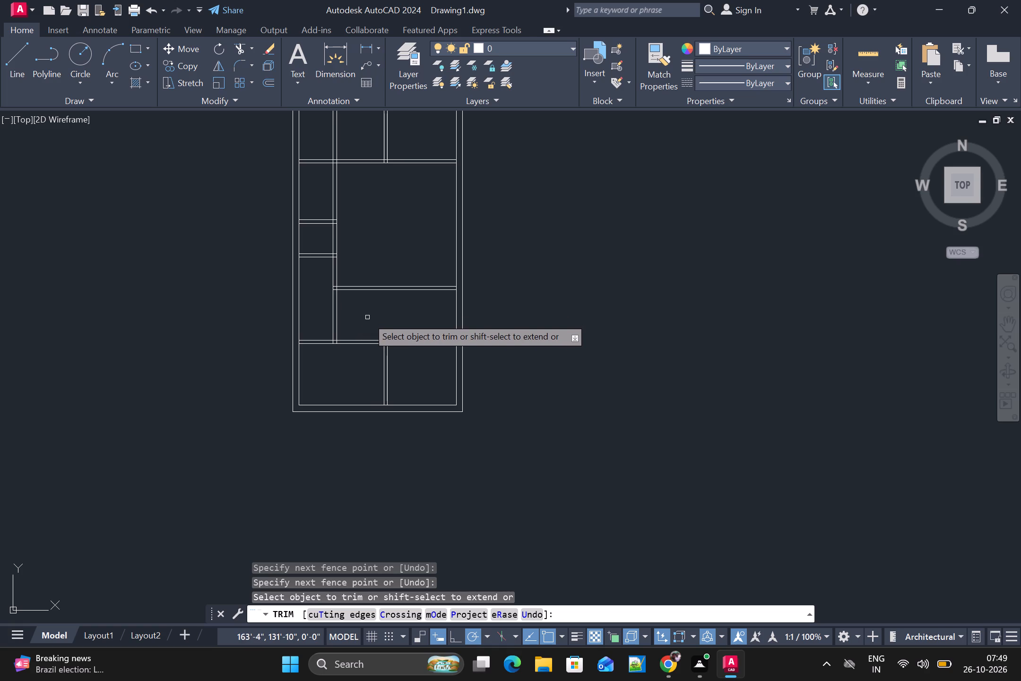
key(Escape)
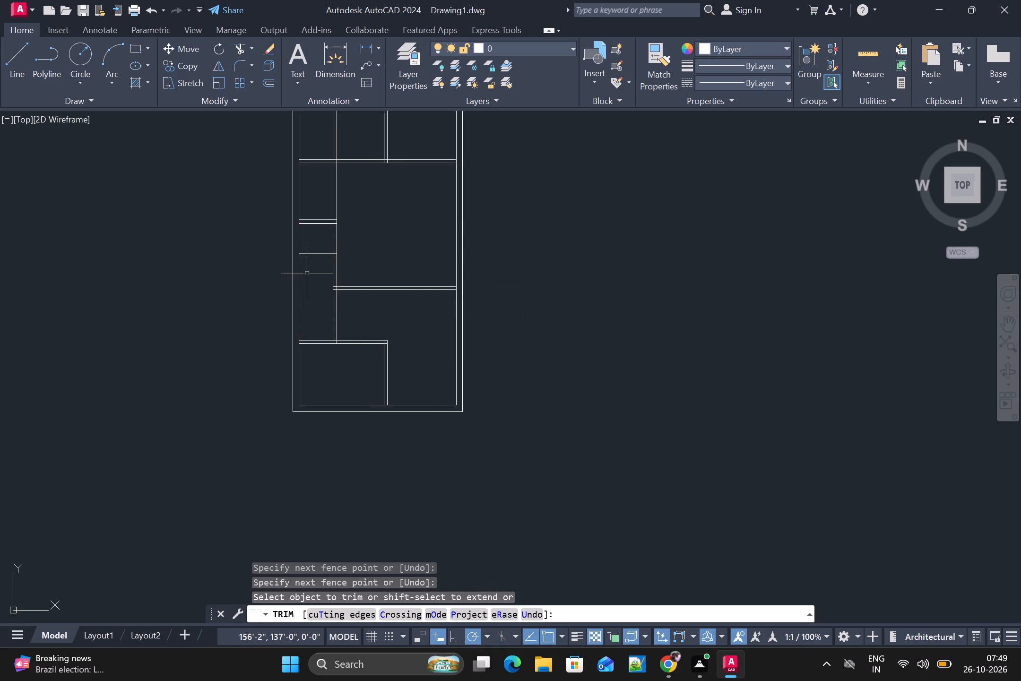
Using the Through option, offset the left outer wall's inner line 10'2" inward to form a new vertical line.
key(o)
key(Return)
key(t)
key(Return)
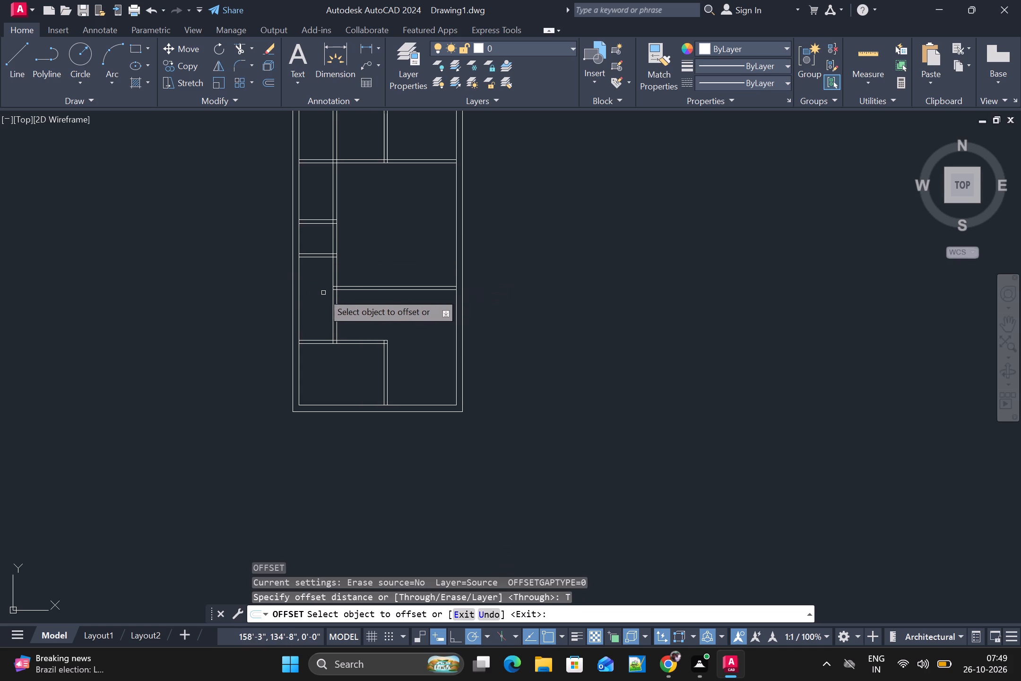
click(299, 300)
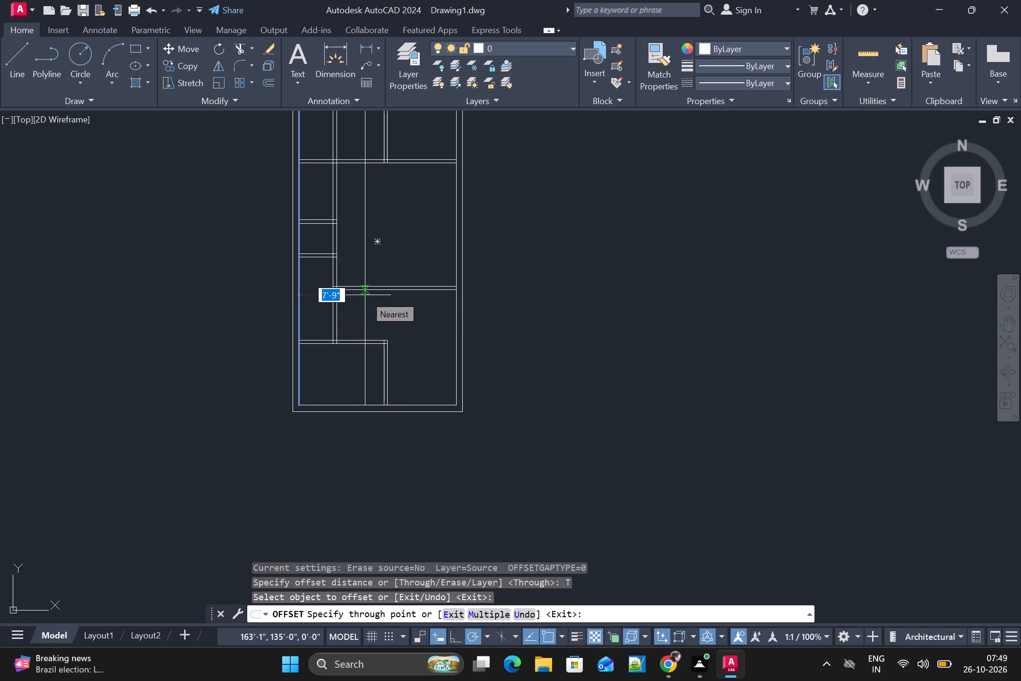
text(10)
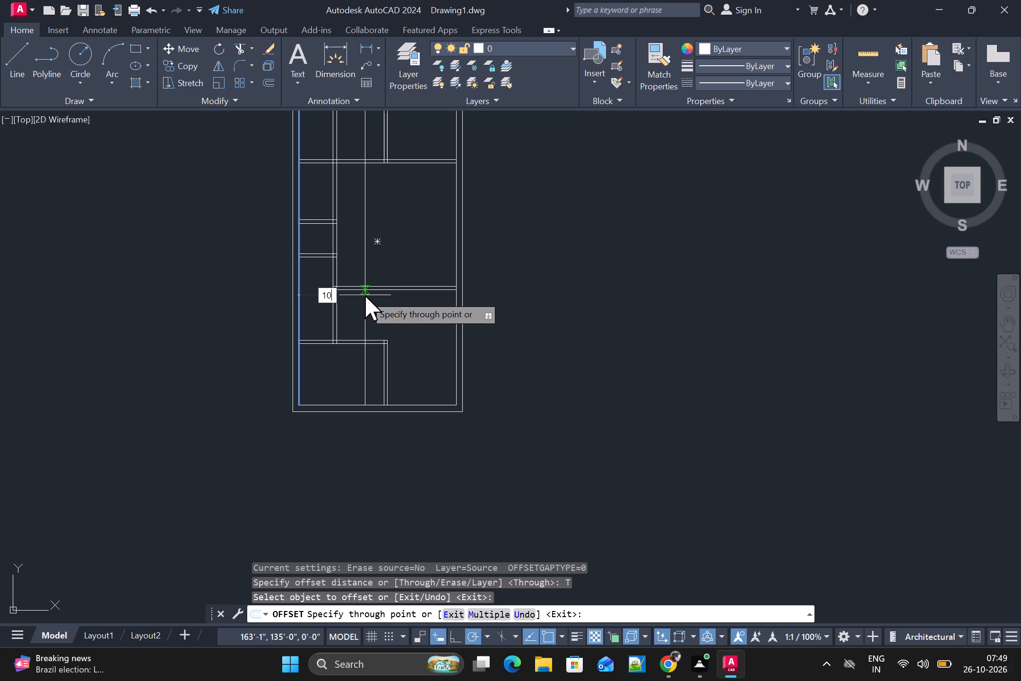
text('2")
key(Return)
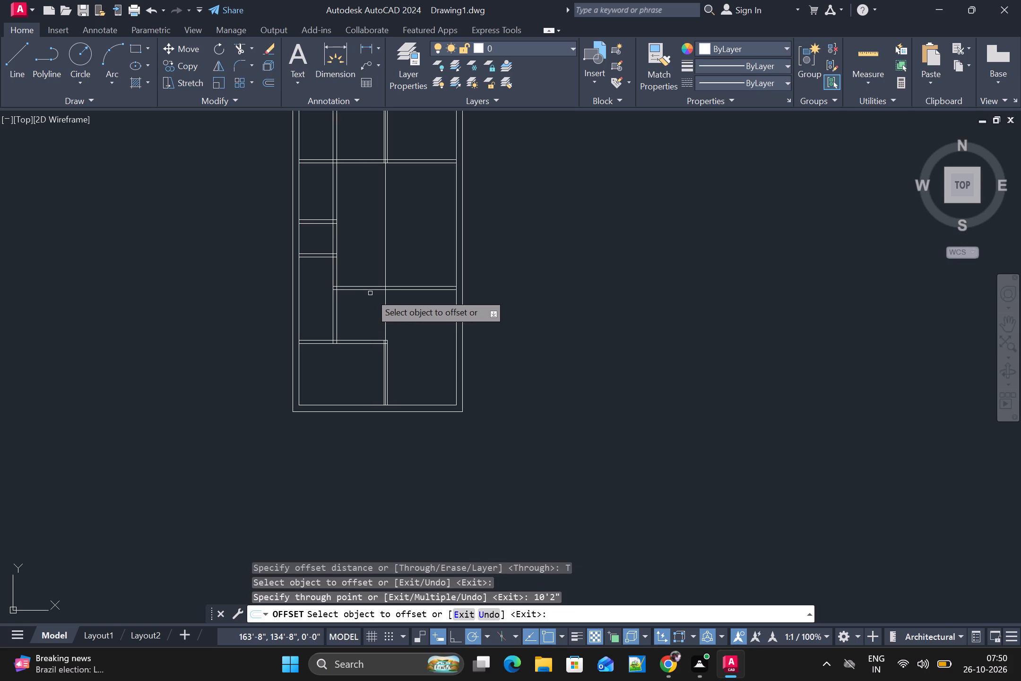
Offset the new vertical line 5" to the right to form another vertical partition, and end the Offset command.
scroll(411, 288, up, 1)
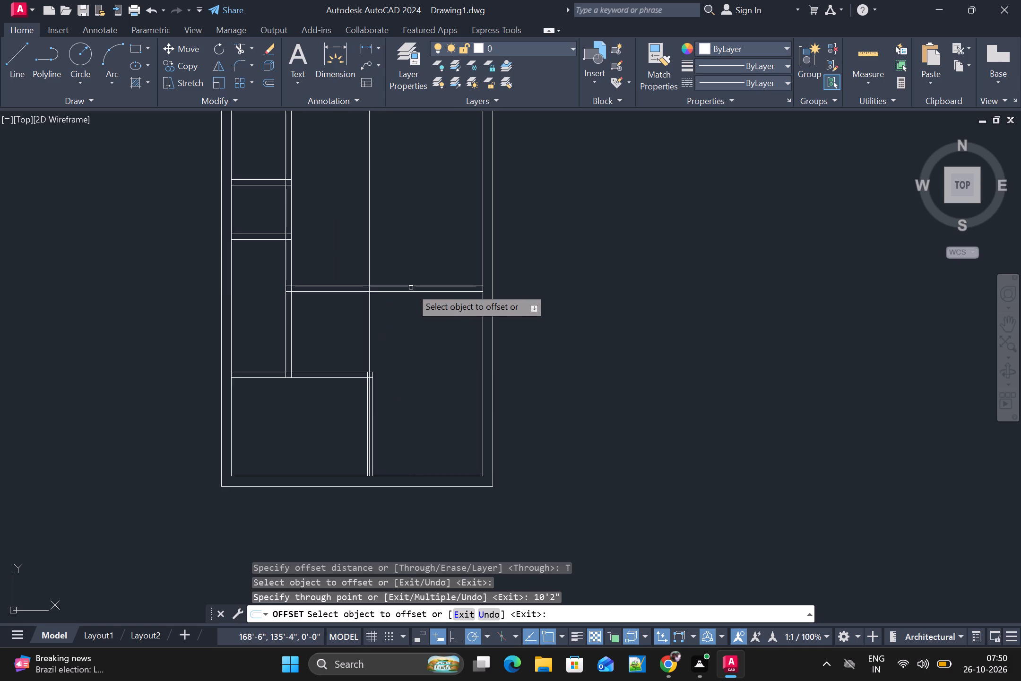
scroll(411, 288, up, 1)
click(346, 254)
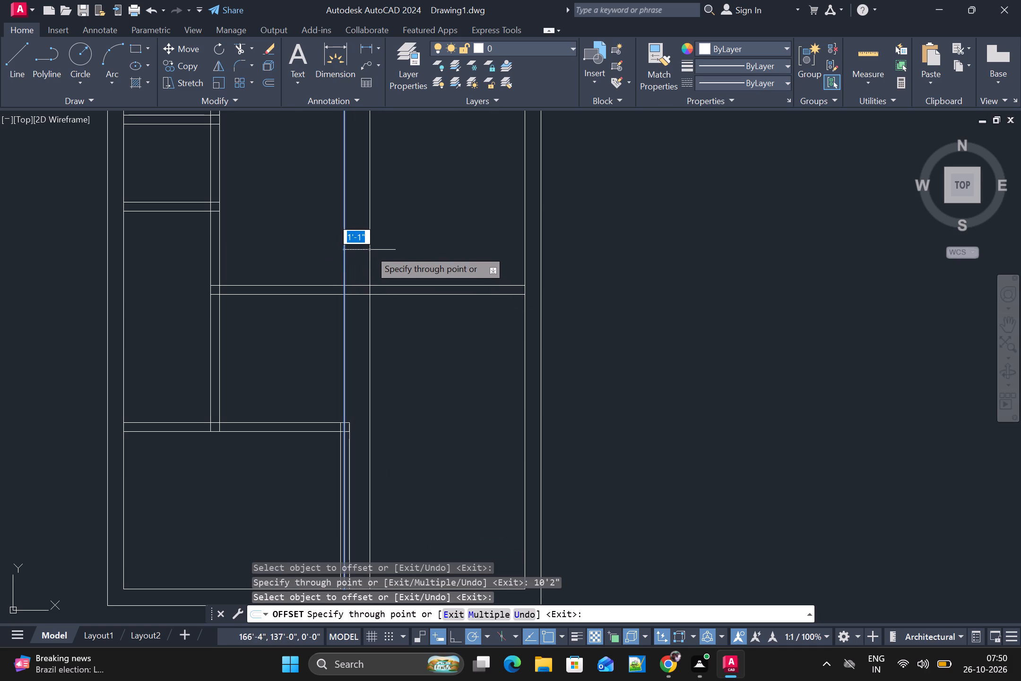
key(3)
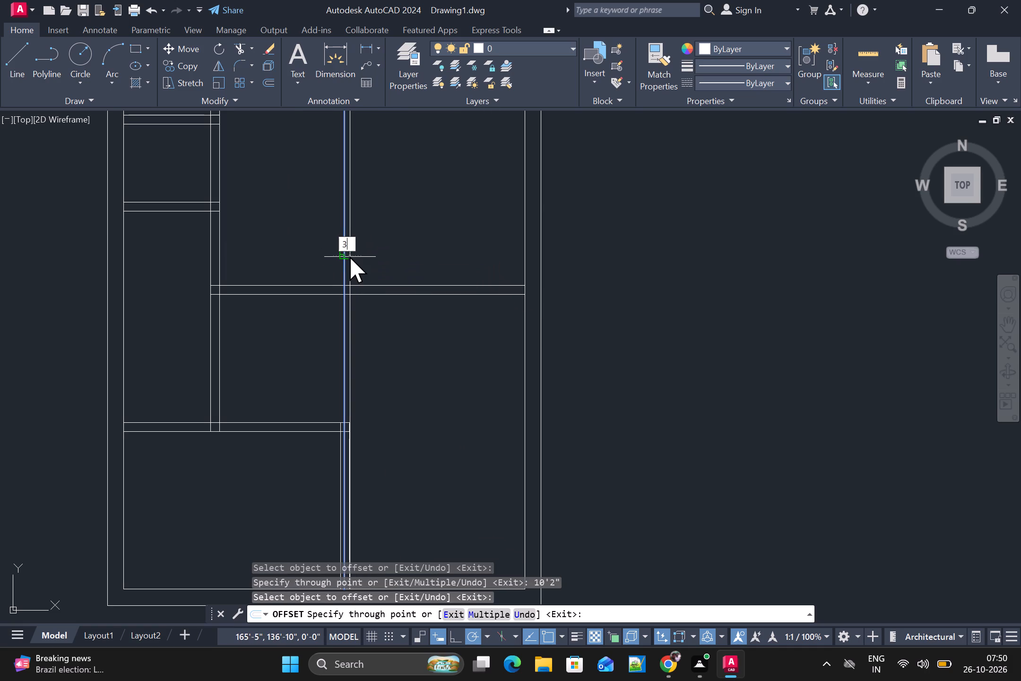
key(BackSpace)
key(5)
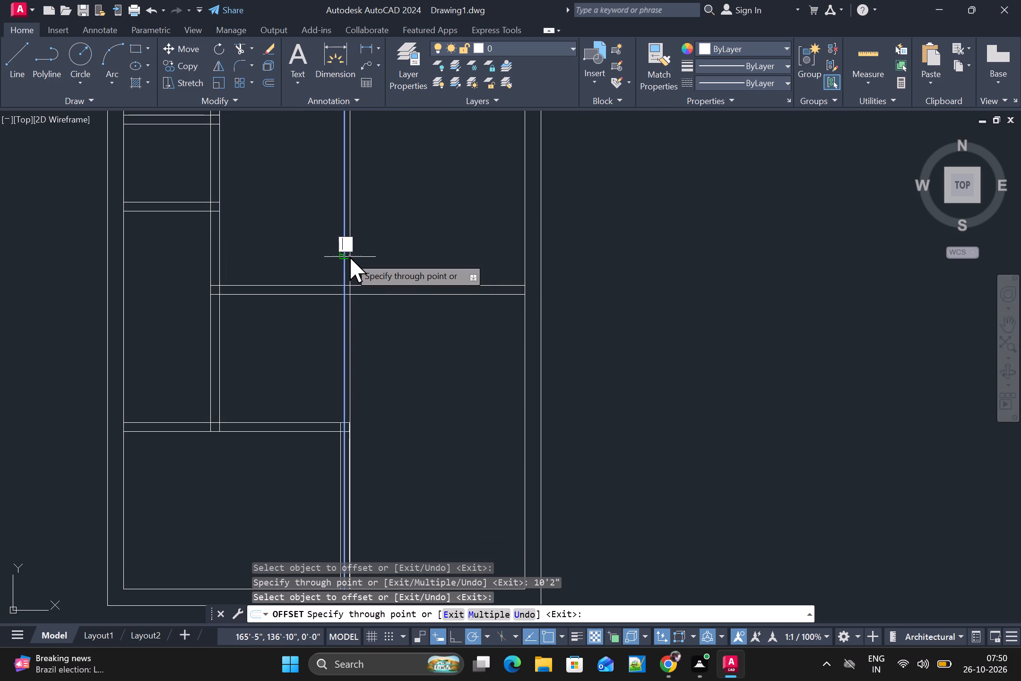
key(shift+quotedbl)
key(Return)
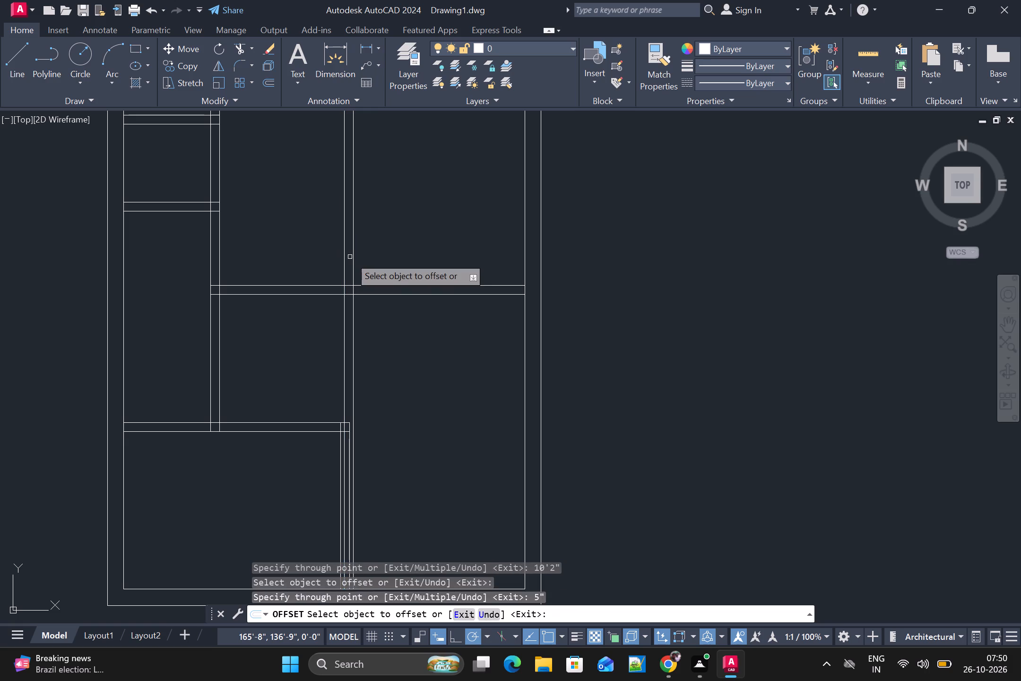
scroll(304, 263, down, 2)
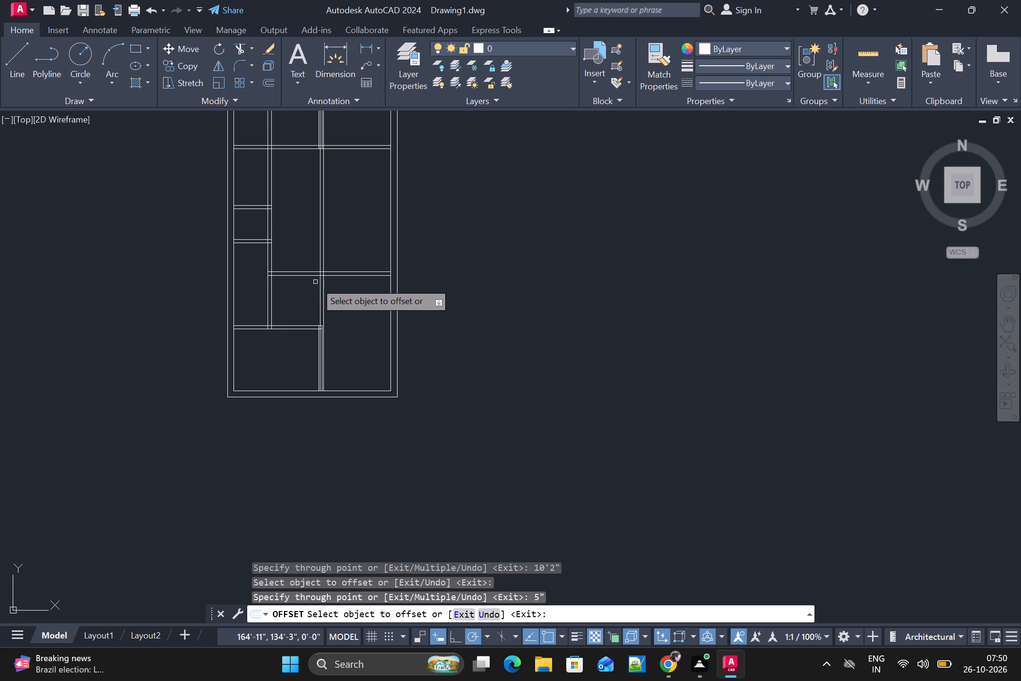
key(Escape)
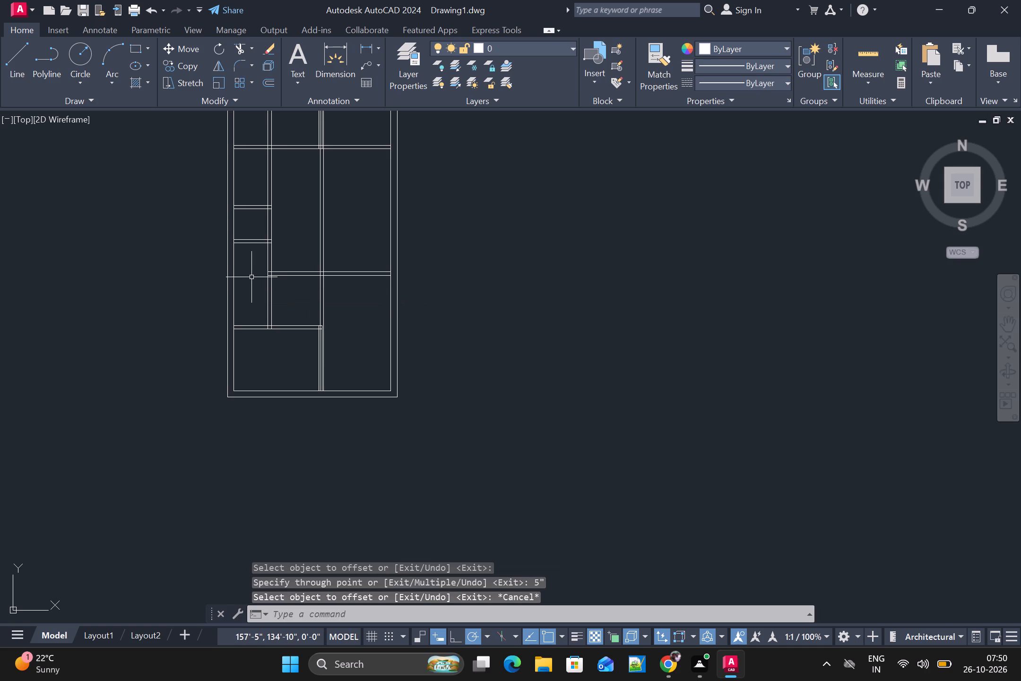
Trim the left vertical partition's lines between the middle and lowest horizontal partitions, including the short pieces inside the lowest partition.
key(t)
key(r)
key(space)
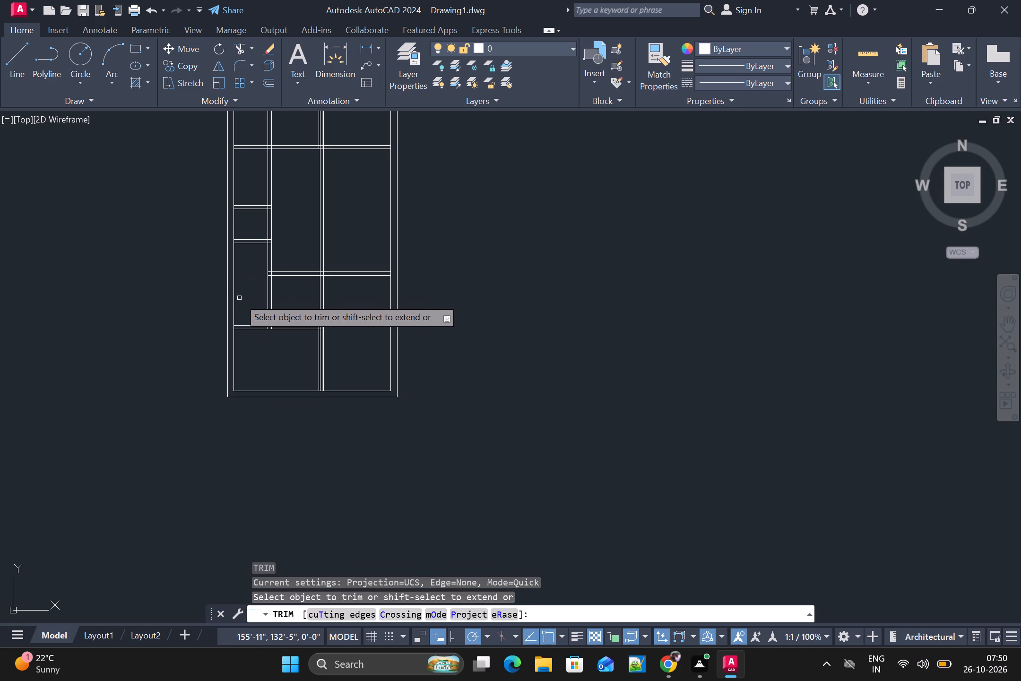
scroll(288, 300, up, 1)
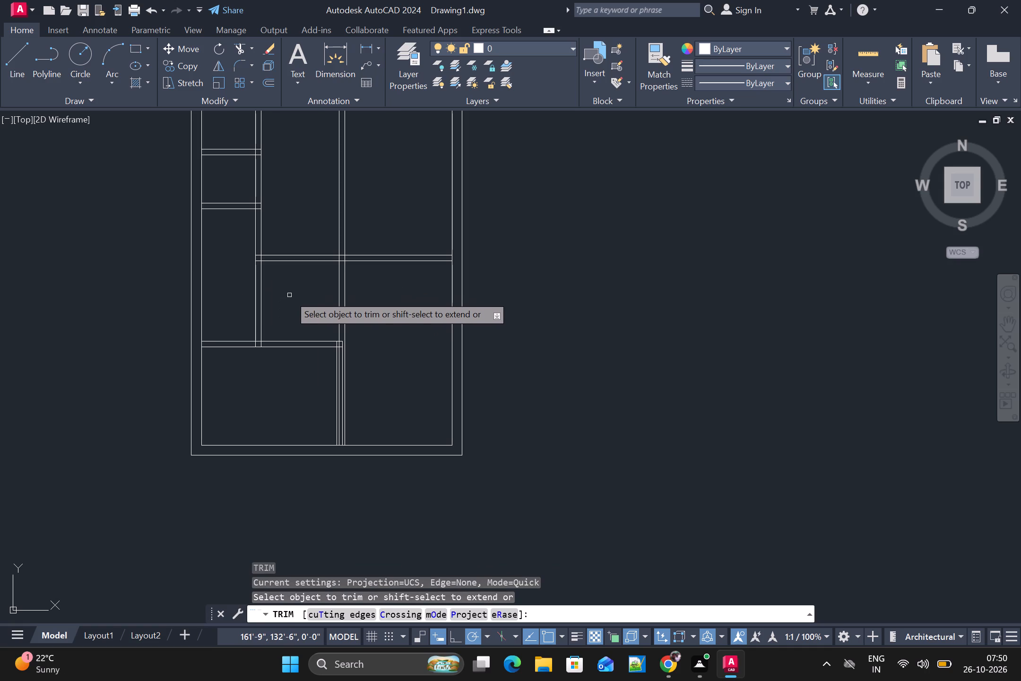
drag(280, 286, 255, 331)
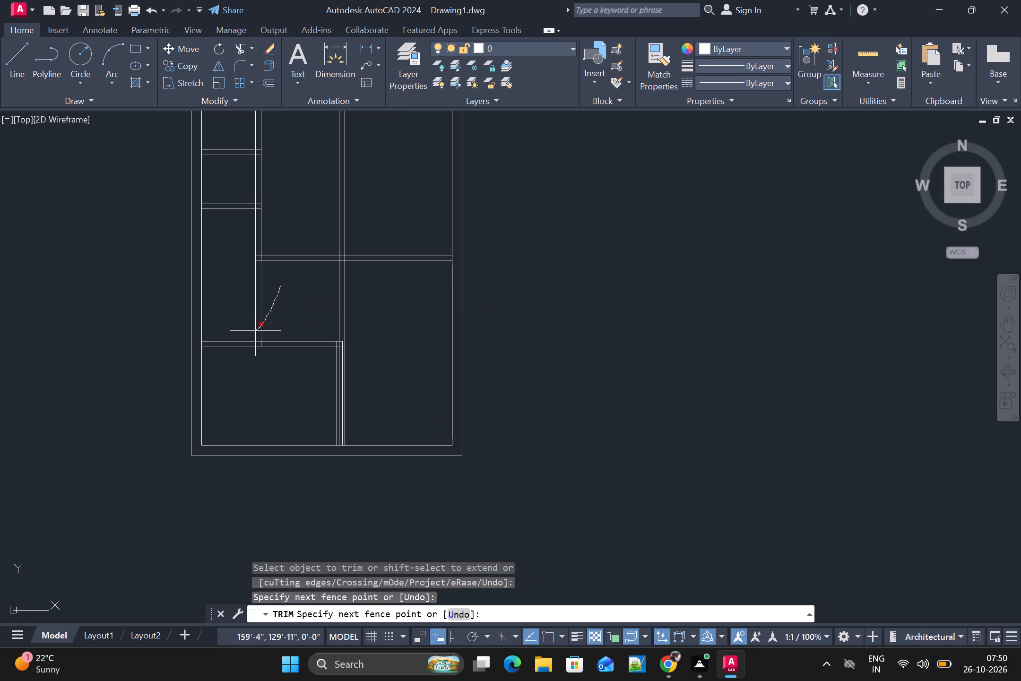
drag(255, 331, 253, 330)
scroll(265, 351, up, 4)
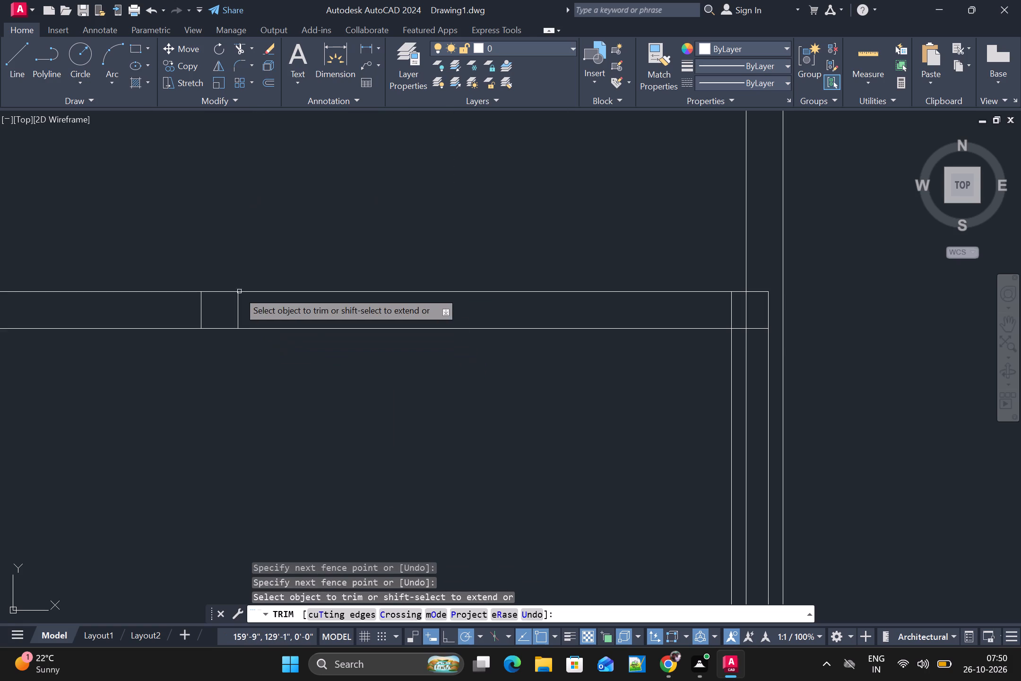
drag(252, 306, 196, 310)
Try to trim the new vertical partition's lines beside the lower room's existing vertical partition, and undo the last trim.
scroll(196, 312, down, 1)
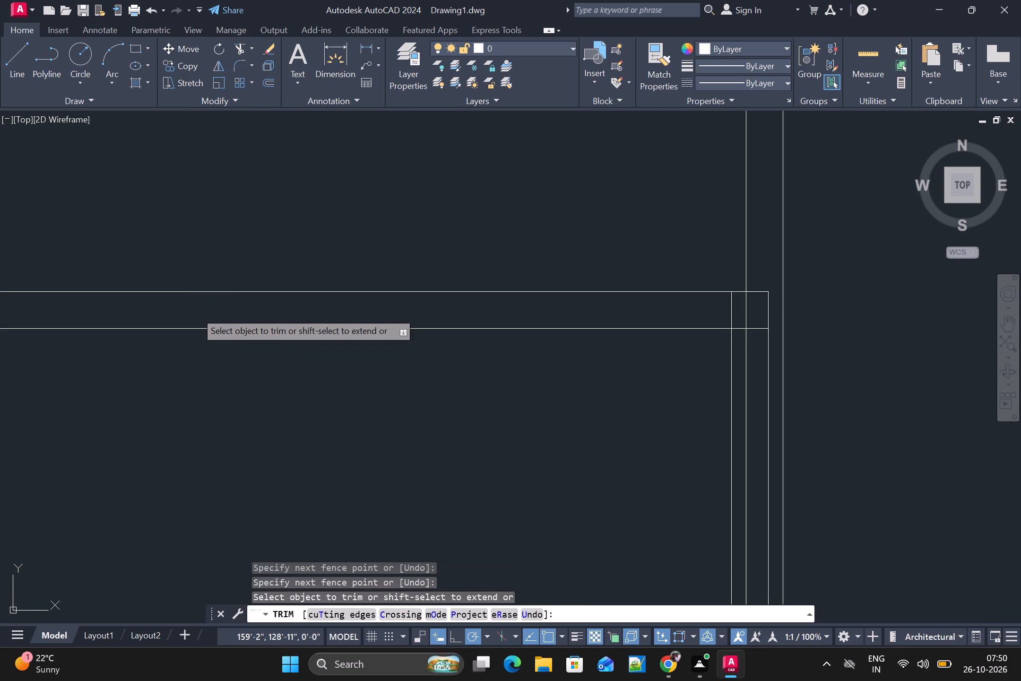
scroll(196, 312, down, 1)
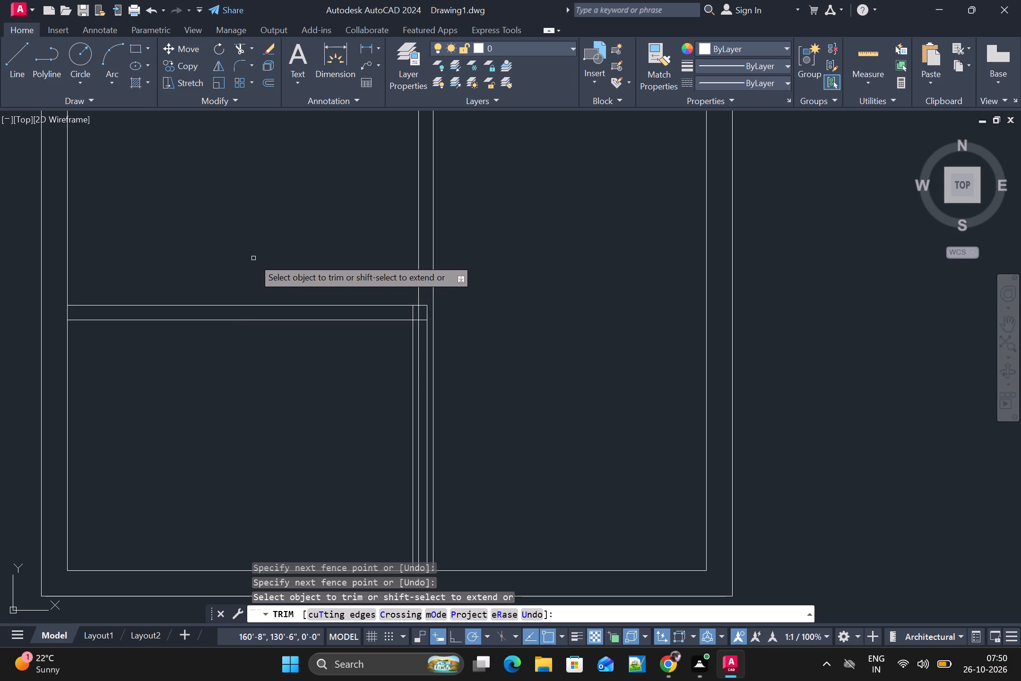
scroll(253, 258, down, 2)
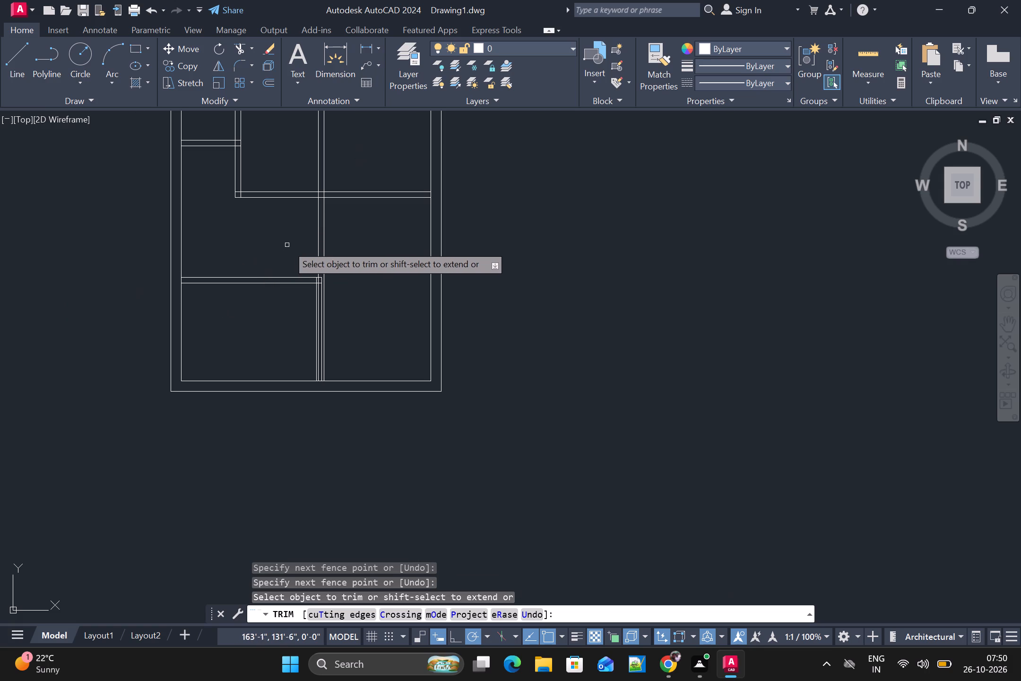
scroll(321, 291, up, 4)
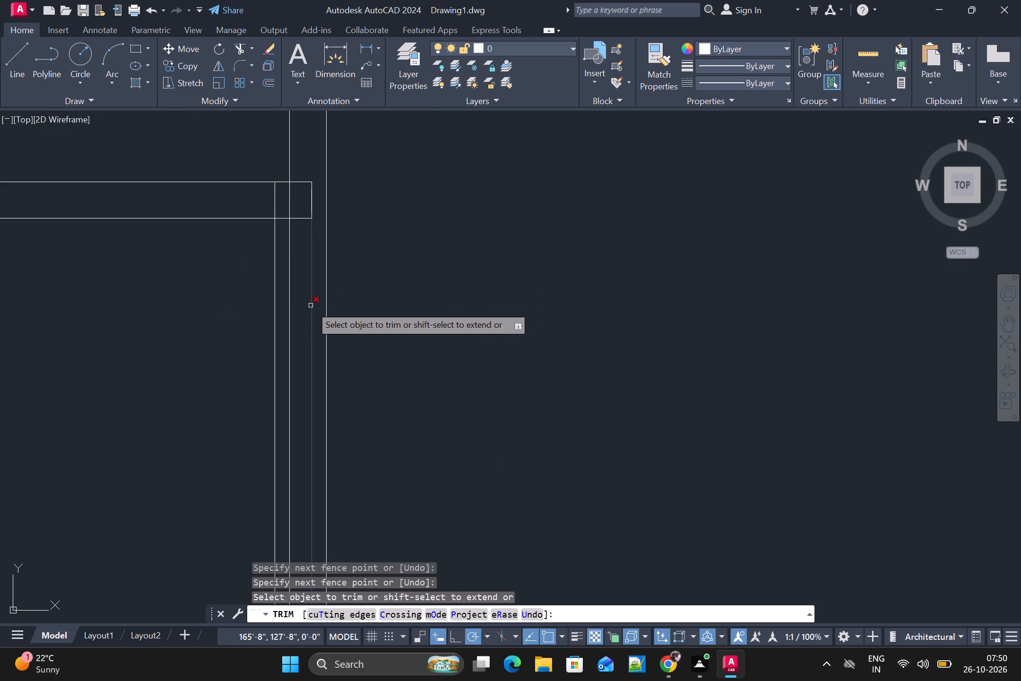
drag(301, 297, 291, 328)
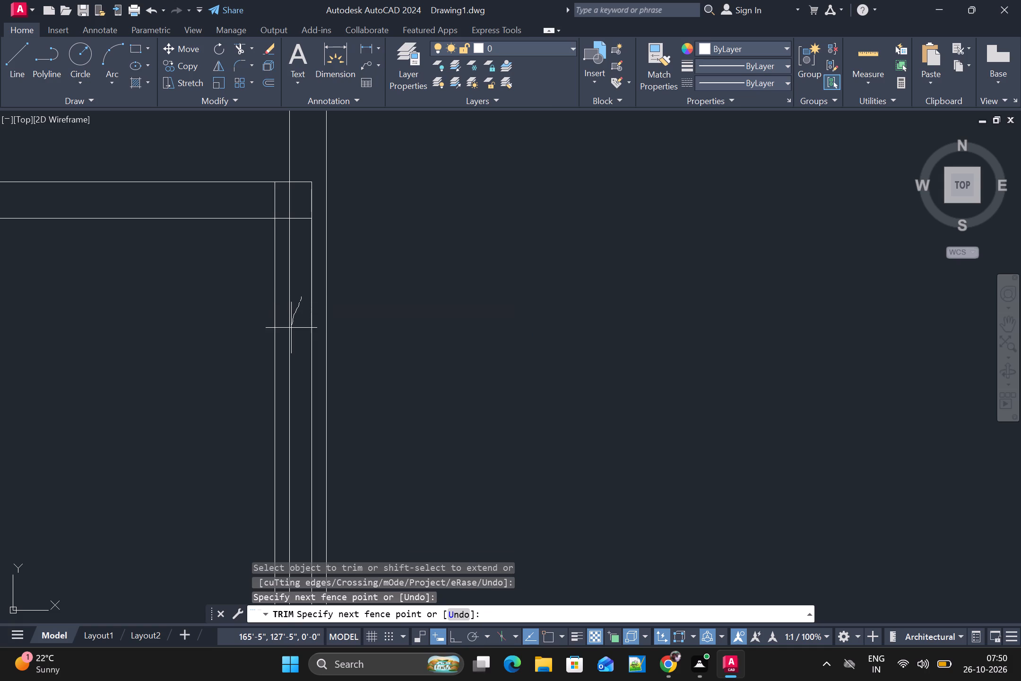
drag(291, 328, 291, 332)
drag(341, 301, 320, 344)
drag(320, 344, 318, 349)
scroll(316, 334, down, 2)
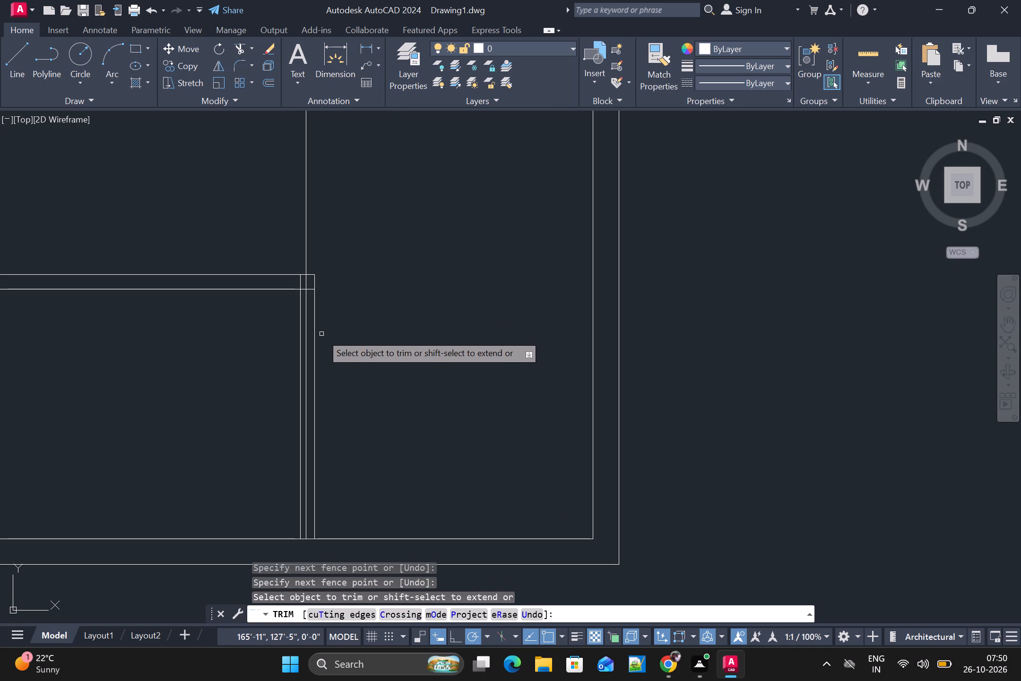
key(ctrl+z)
Trim the new vertical partition's left line below the lowest horizontal partition and where it crosses that partition.
scroll(308, 339, down, 2)
scroll(426, 339, up, 4)
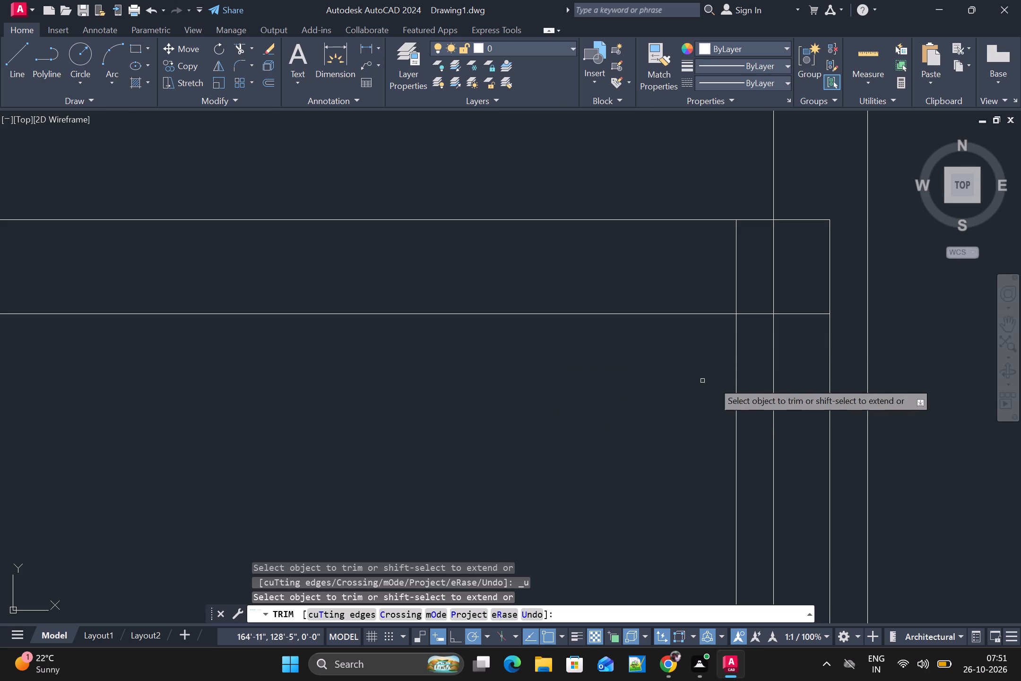
drag(788, 390, 769, 411)
scroll(760, 397, down, 2)
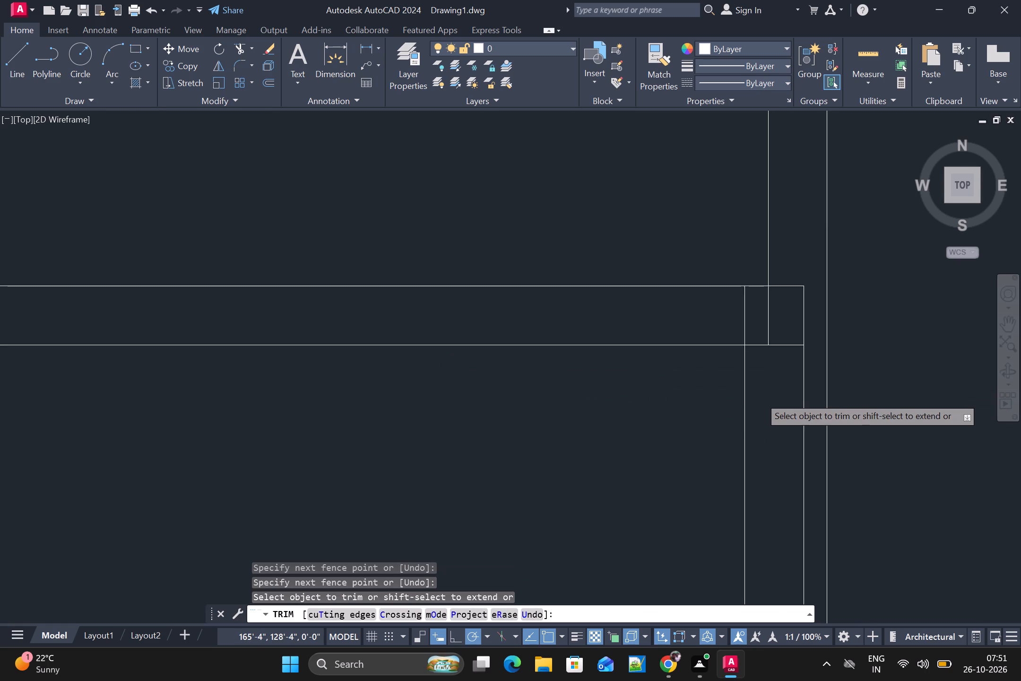
scroll(770, 363, down, 2)
scroll(768, 348, up, 4)
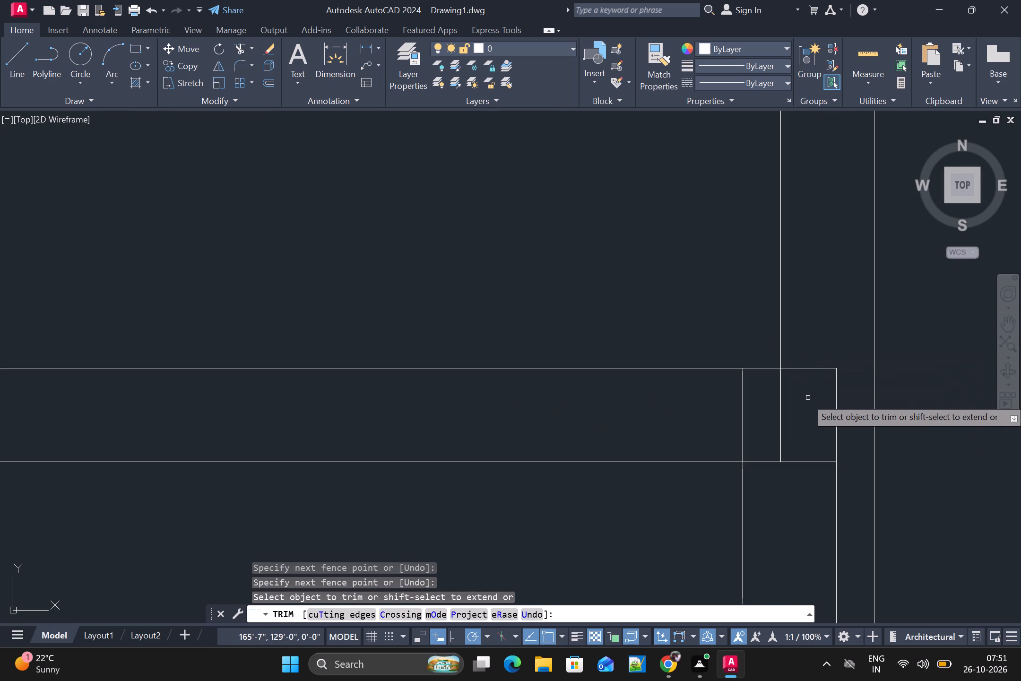
drag(796, 405, 774, 421)
Trim the new vertical partition's two lines in the large room above the middle horizontal partition.
scroll(768, 407, down, 3)
scroll(838, 409, down, 2)
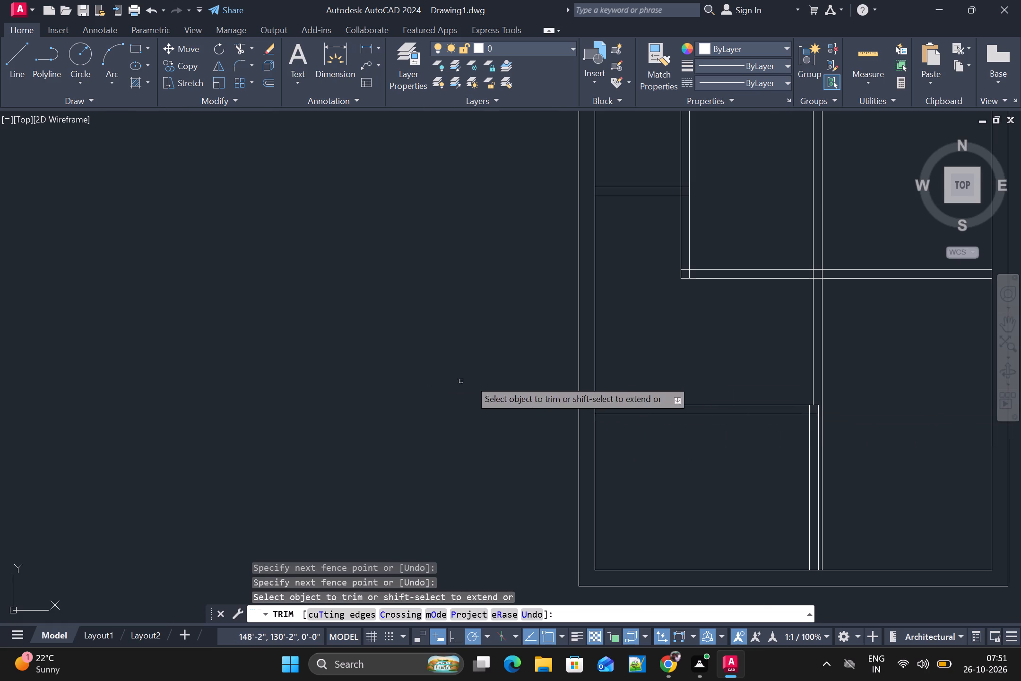
middle_drag(734, 395, 391, 408)
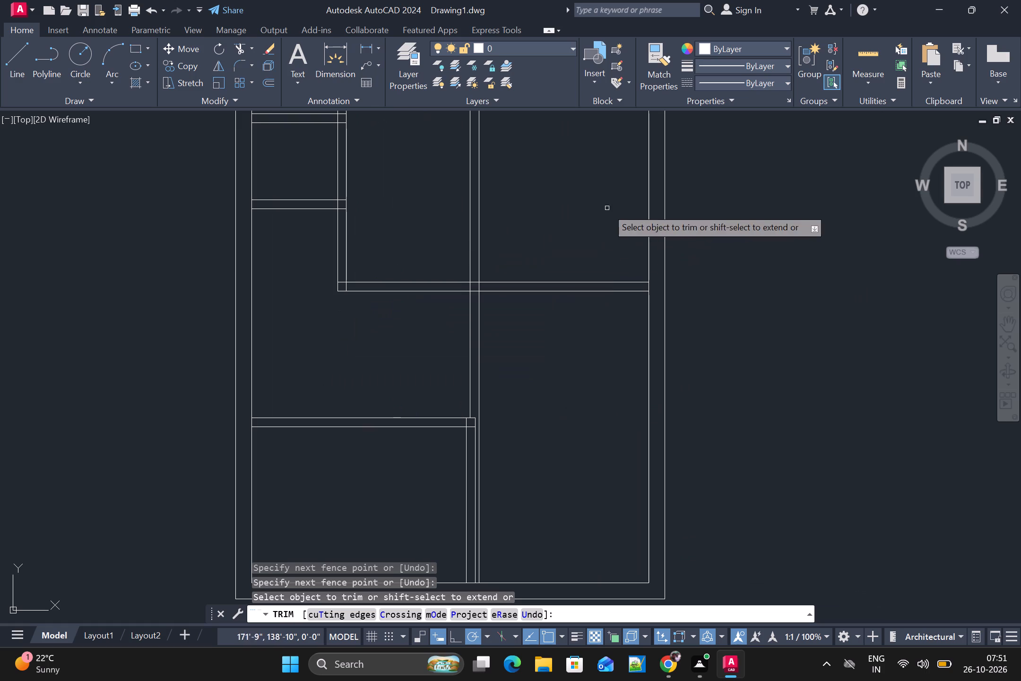
drag(561, 216, 453, 248)
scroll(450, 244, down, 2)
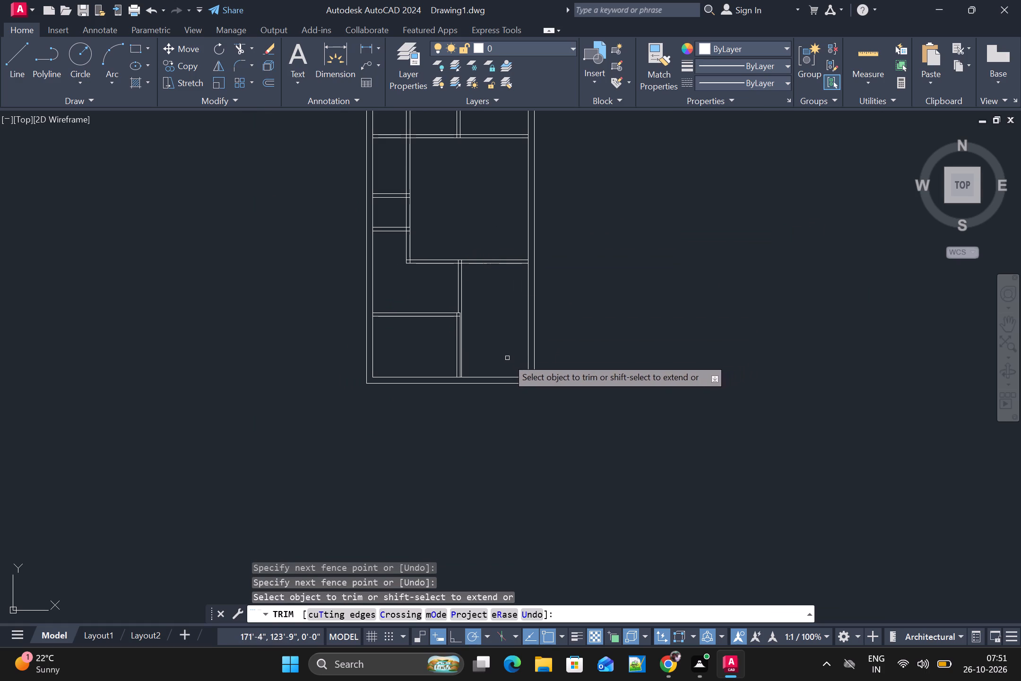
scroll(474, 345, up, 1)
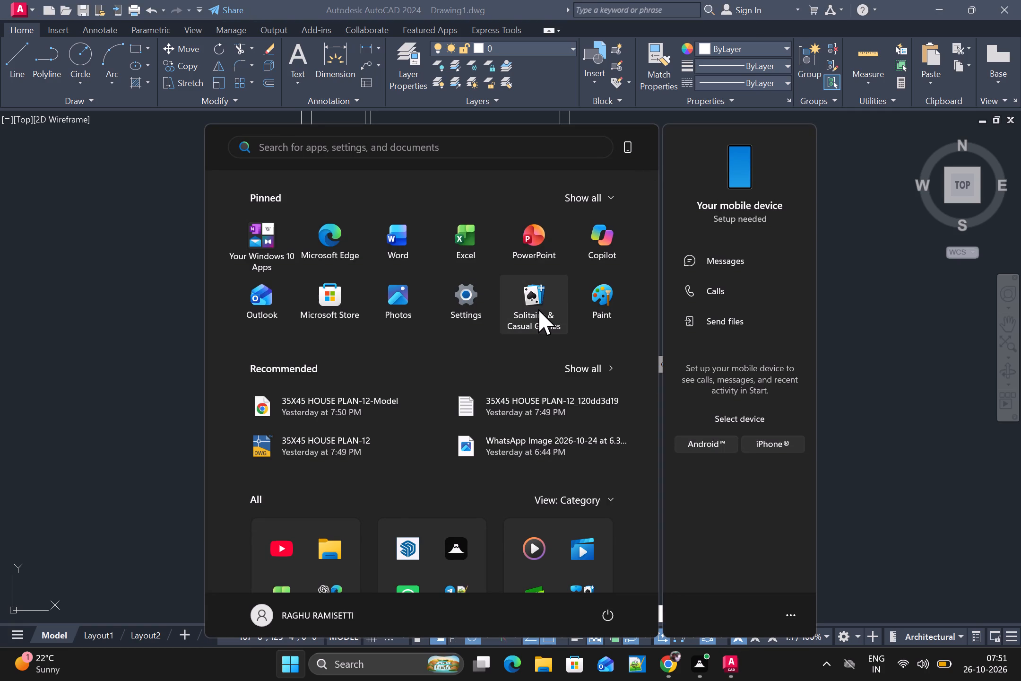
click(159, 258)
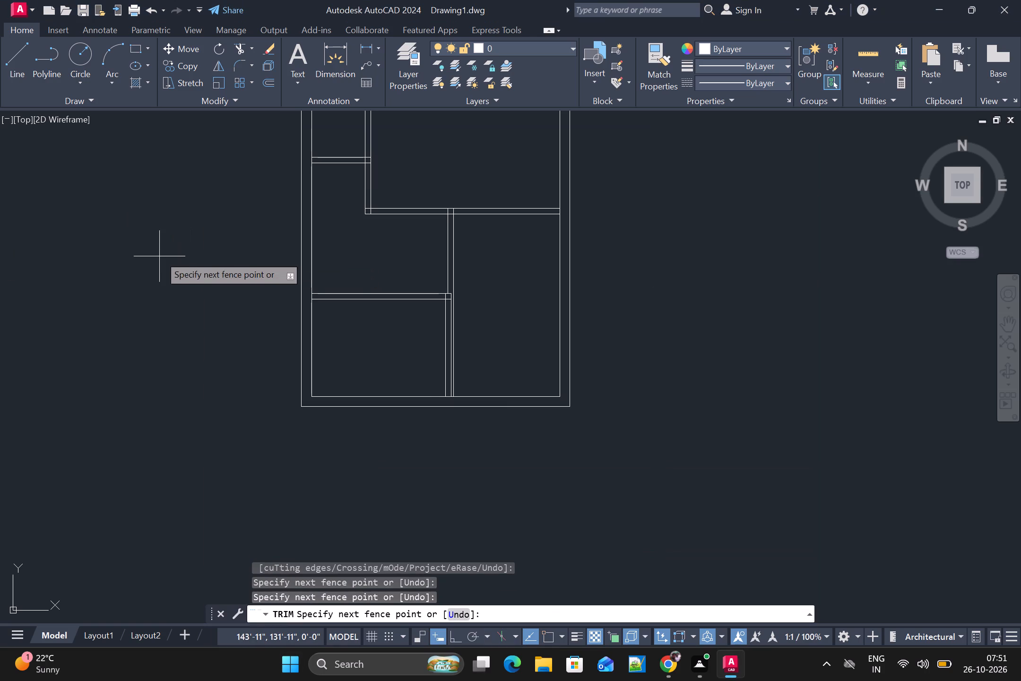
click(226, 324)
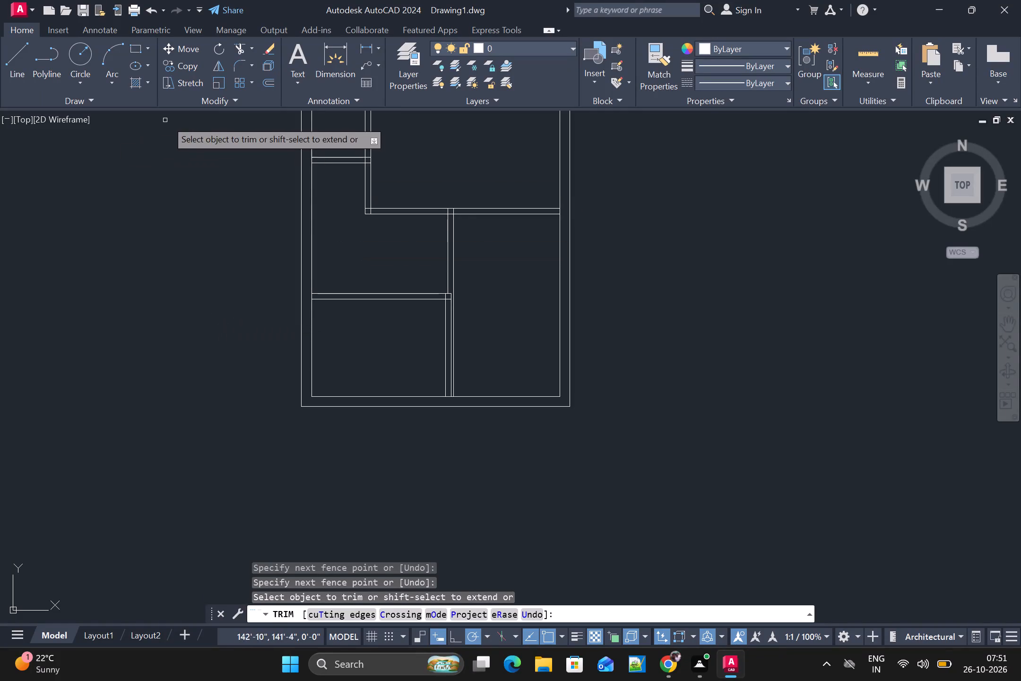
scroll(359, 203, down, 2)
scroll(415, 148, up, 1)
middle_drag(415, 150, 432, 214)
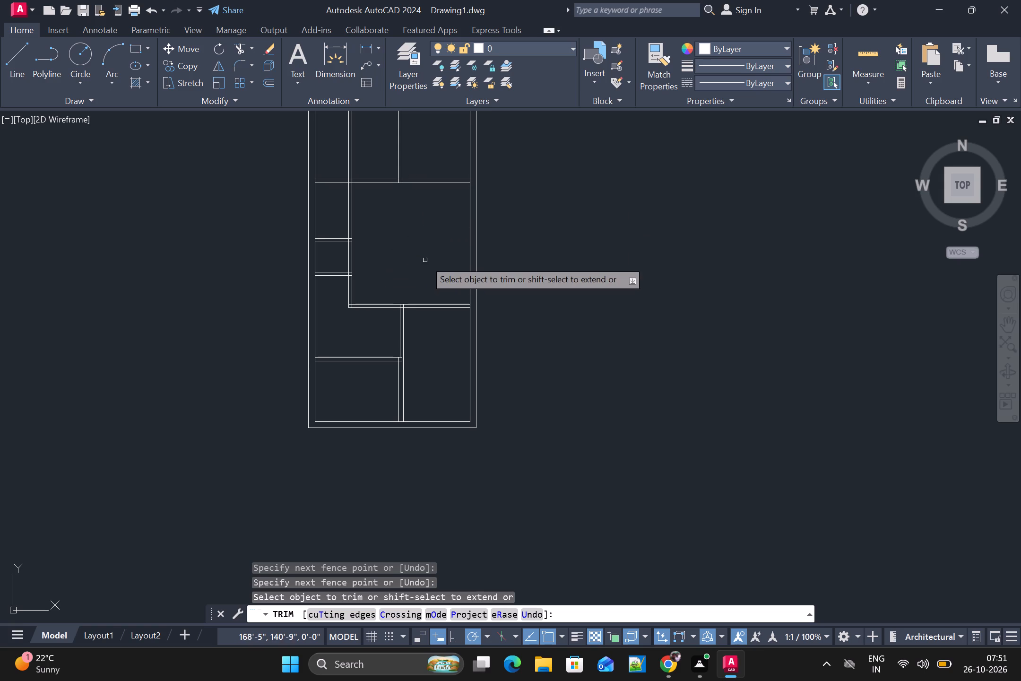
Trim the middle horizontal partition's two lines between the left vertical partition and the lower vertical partition.
scroll(403, 323, down, 1)
scroll(394, 318, up, 3)
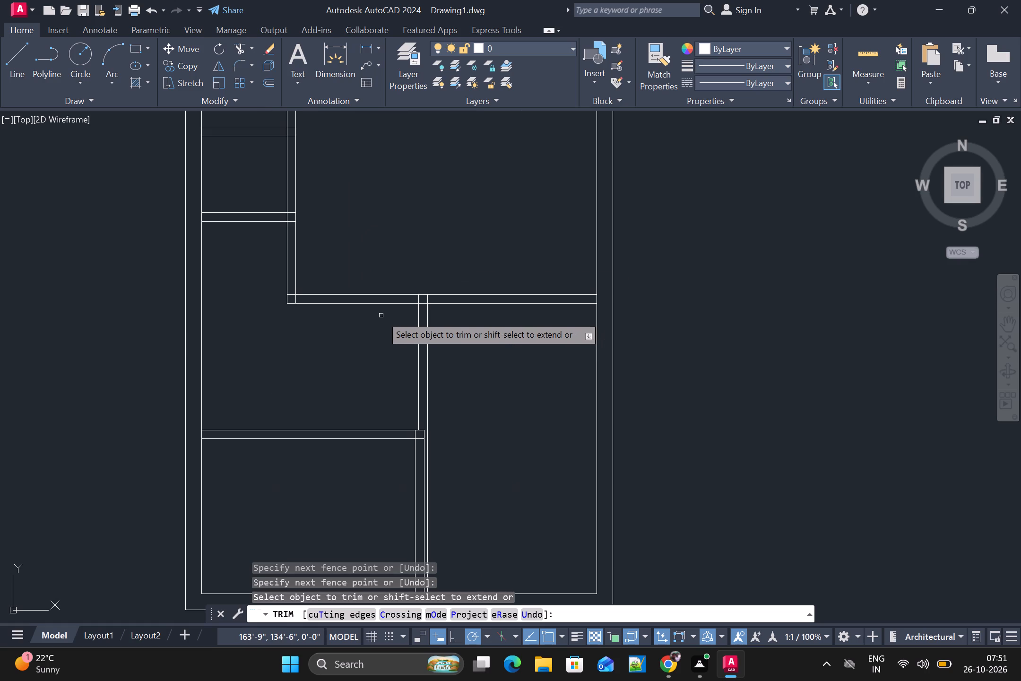
scroll(375, 313, down, 2)
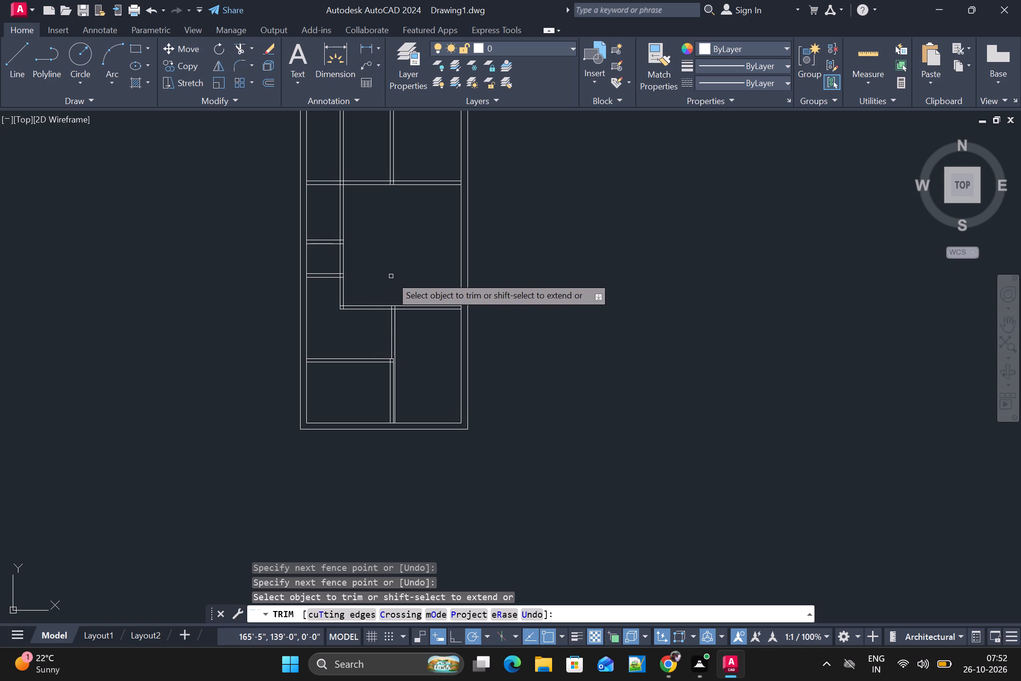
drag(392, 278, 372, 315)
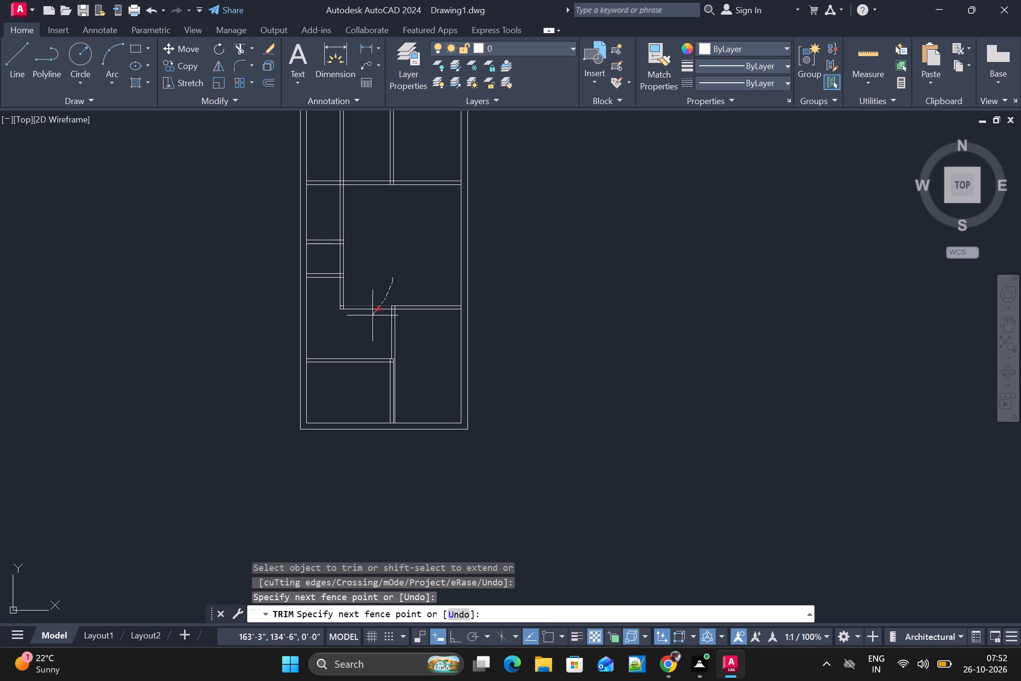
drag(372, 315, 364, 315)
Trim the left vertical partition's lines below the small room's bottom wall, including the leftover pieces at its former lower corner.
drag(369, 296, 332, 306)
drag(332, 306, 331, 306)
scroll(329, 306, up, 4)
drag(388, 314, 380, 331)
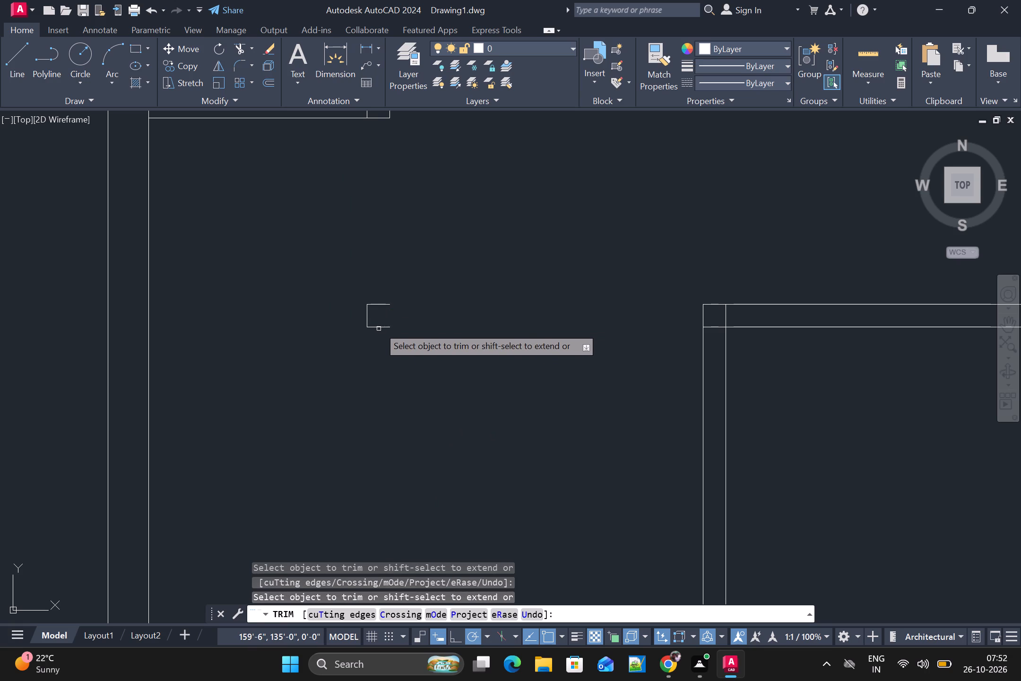
drag(380, 292, 378, 335)
drag(387, 314, 365, 319)
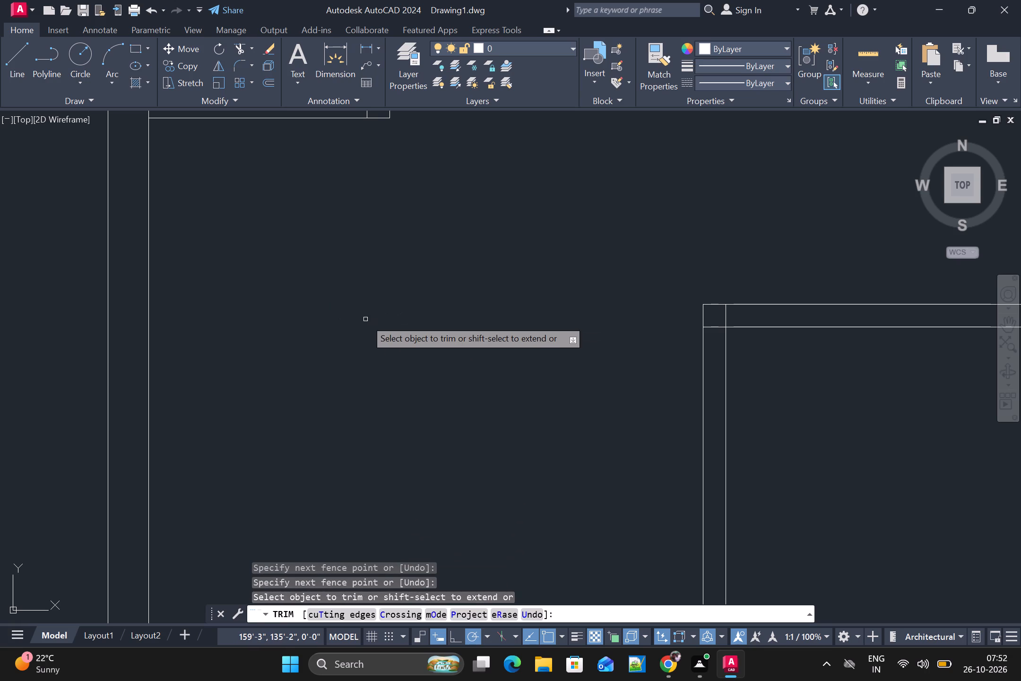
scroll(365, 319, down, 2)
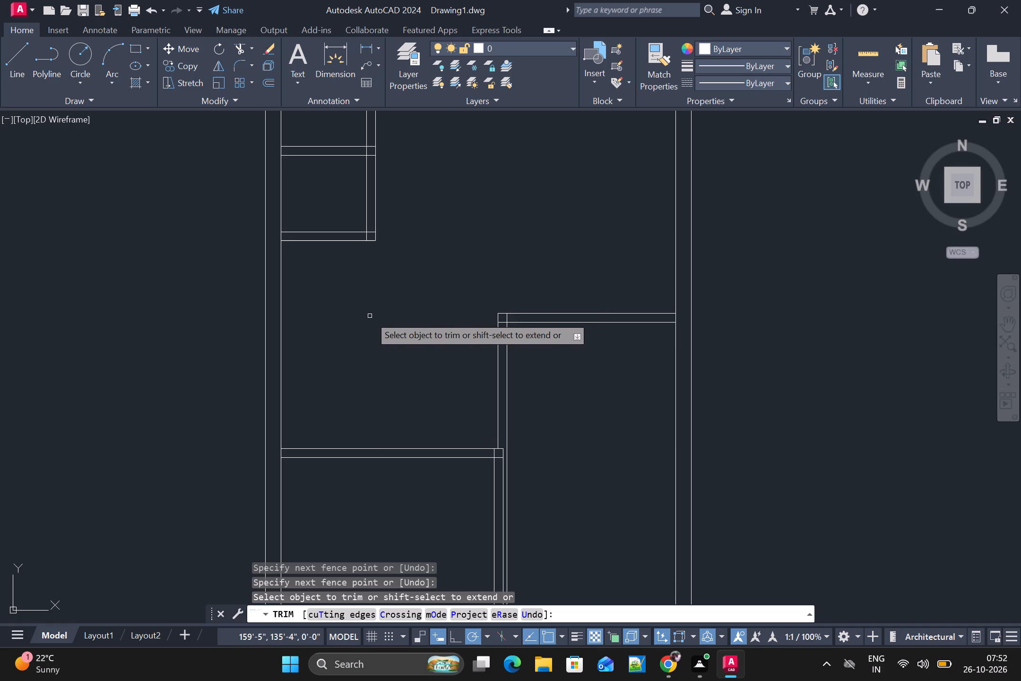
key(Escape)
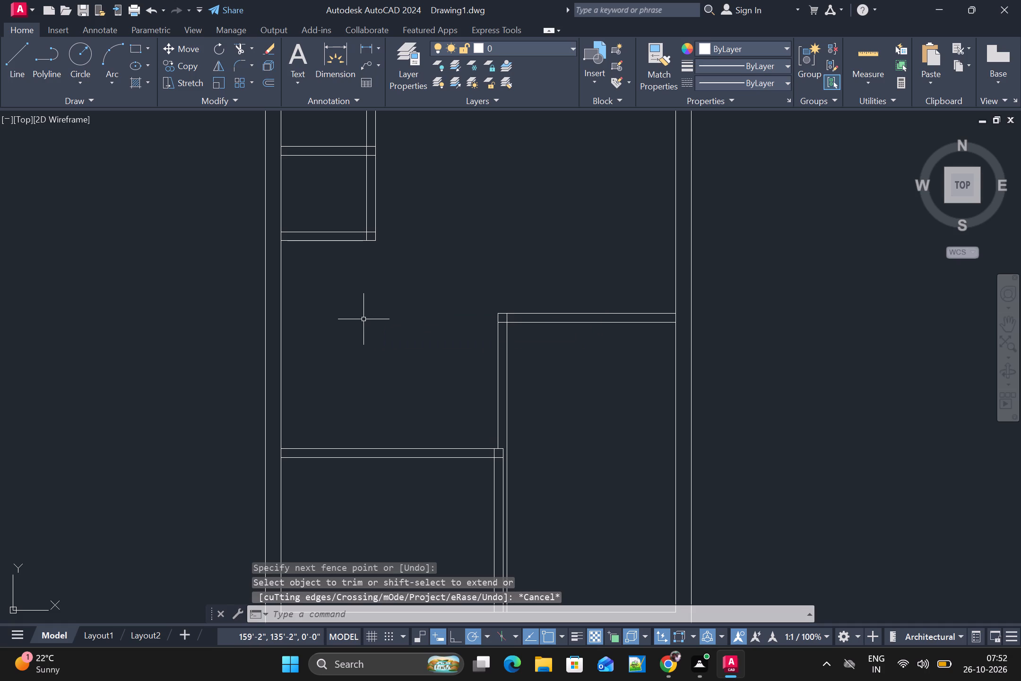
Draw a 3'-5" vertical line up from the lower vertical partition's right face, level with the underside of the small room's bottom wall.
key(l)
key(Return)
scroll(451, 325, up, 2)
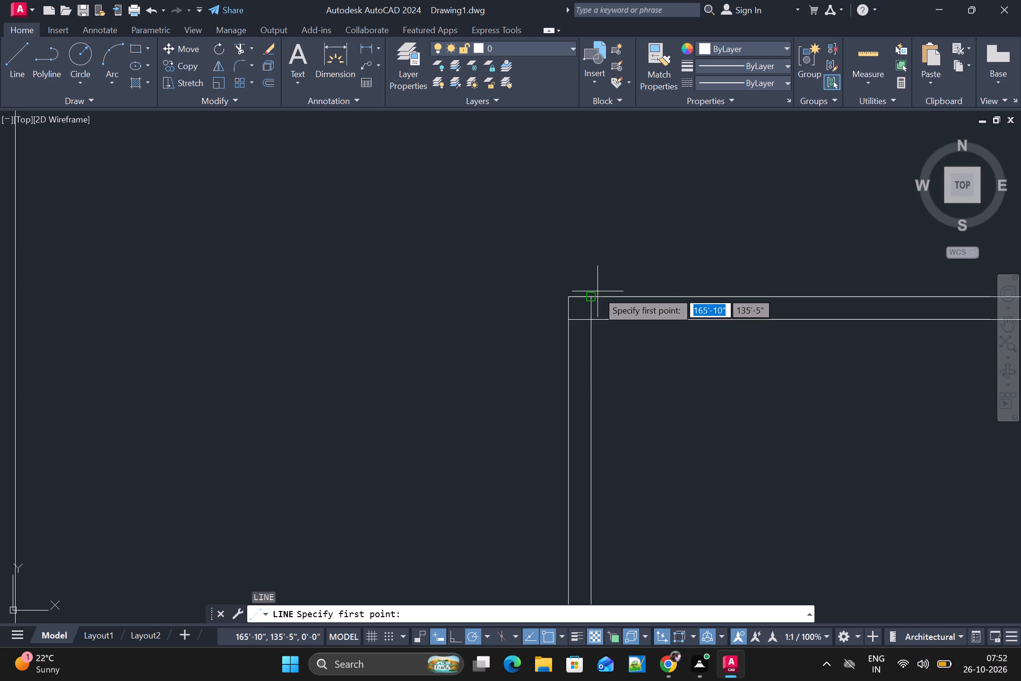
click(590, 297)
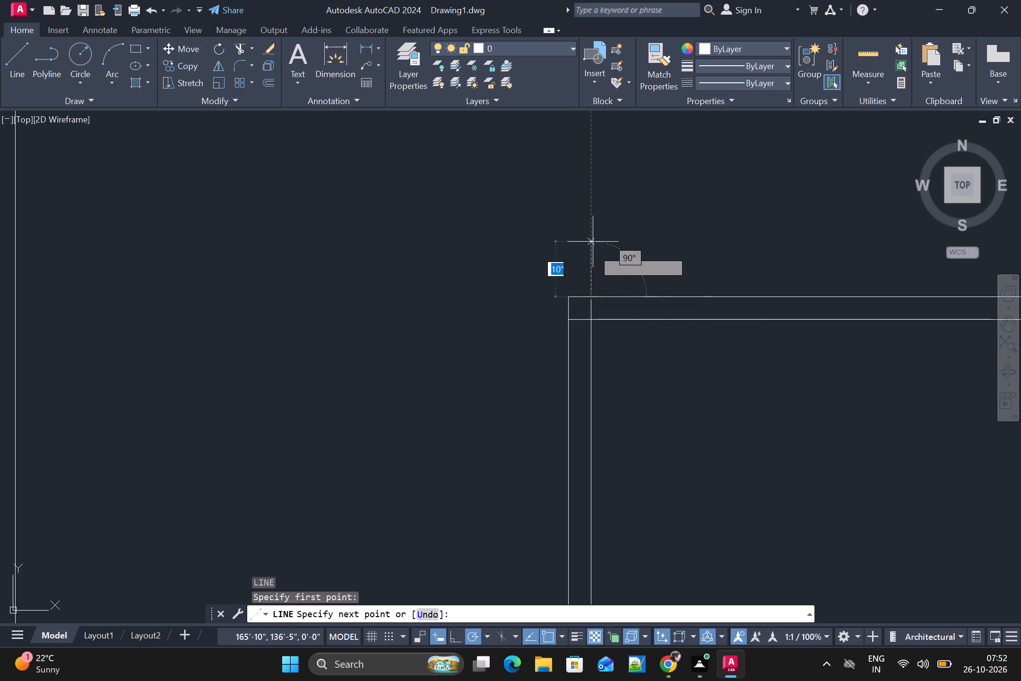
scroll(592, 222, down, 4)
scroll(591, 211, up, 1)
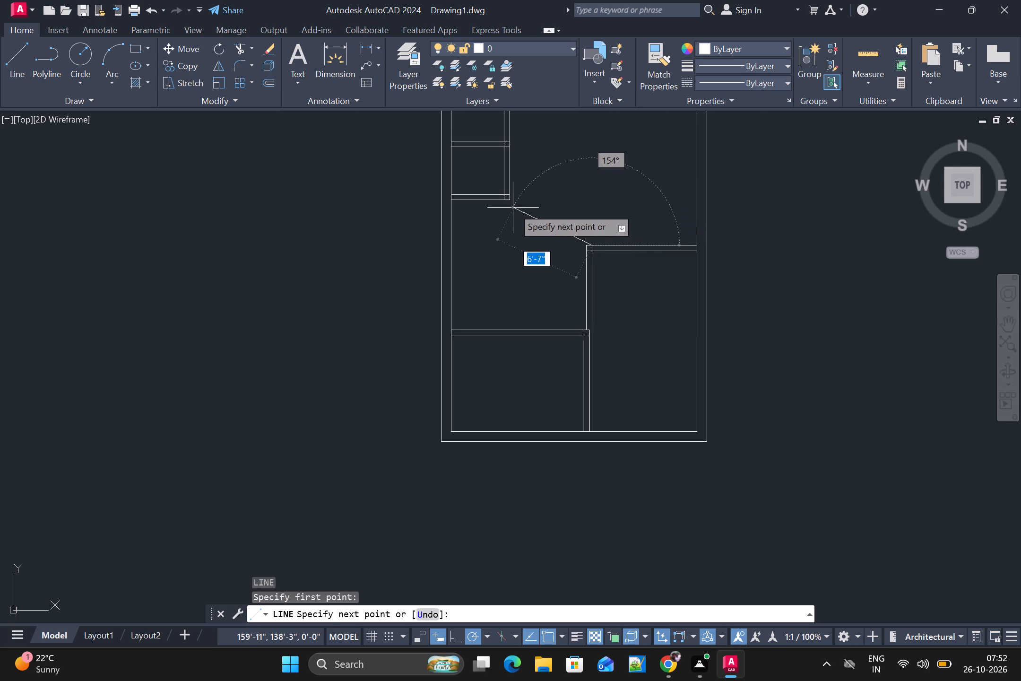
click(593, 200)
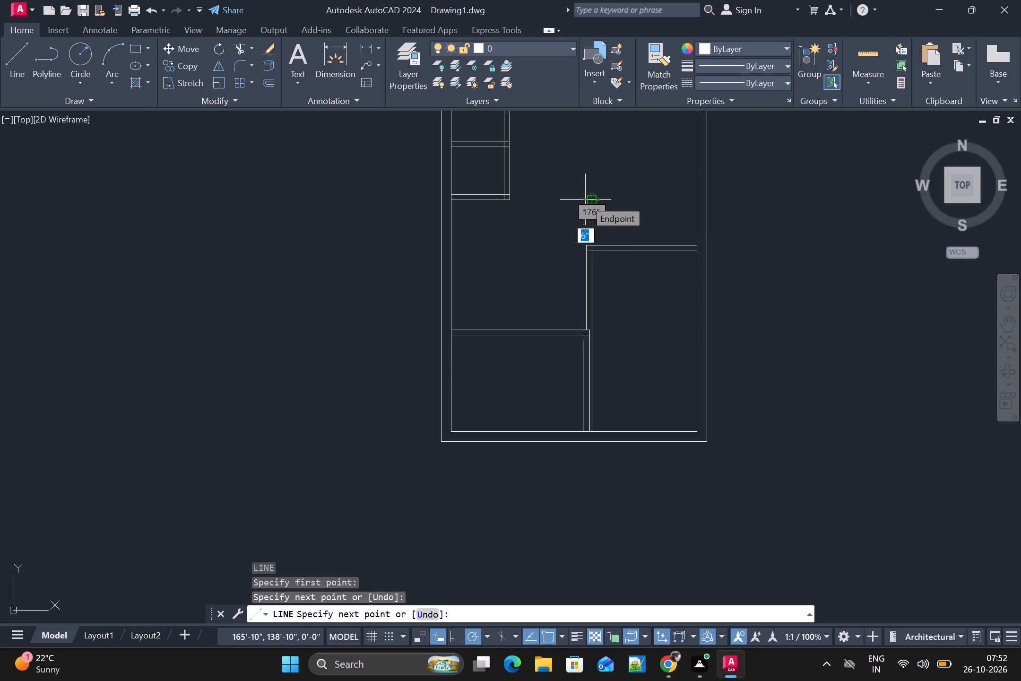
key(Escape)
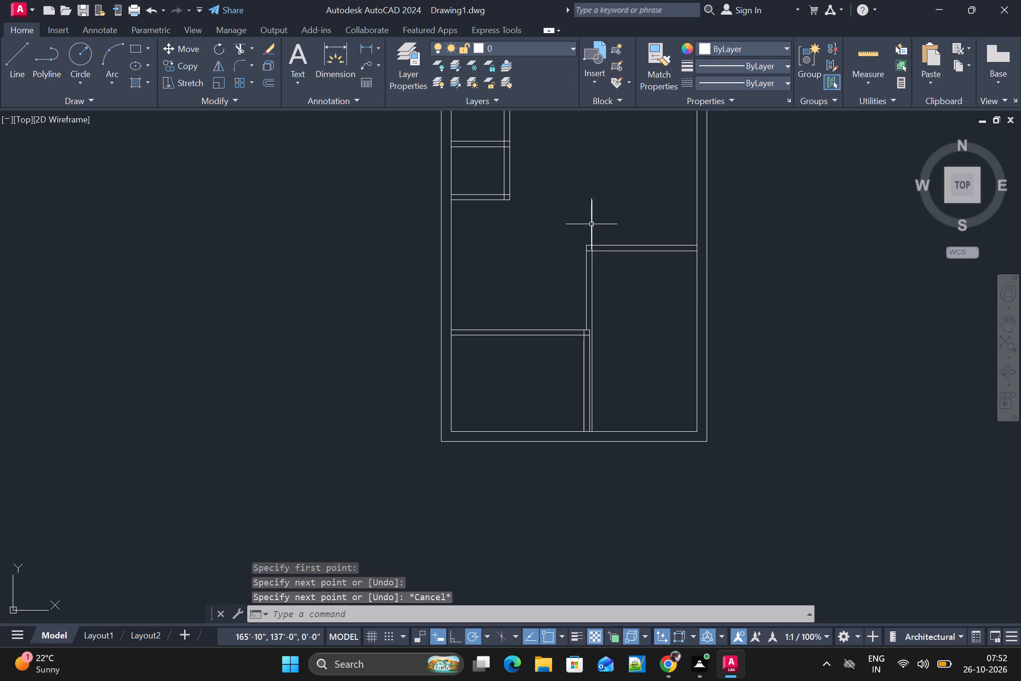
Continue the outer wall face with lines 5" up and 6'-2" left to the left vertical partition.
key(l)
key(space)
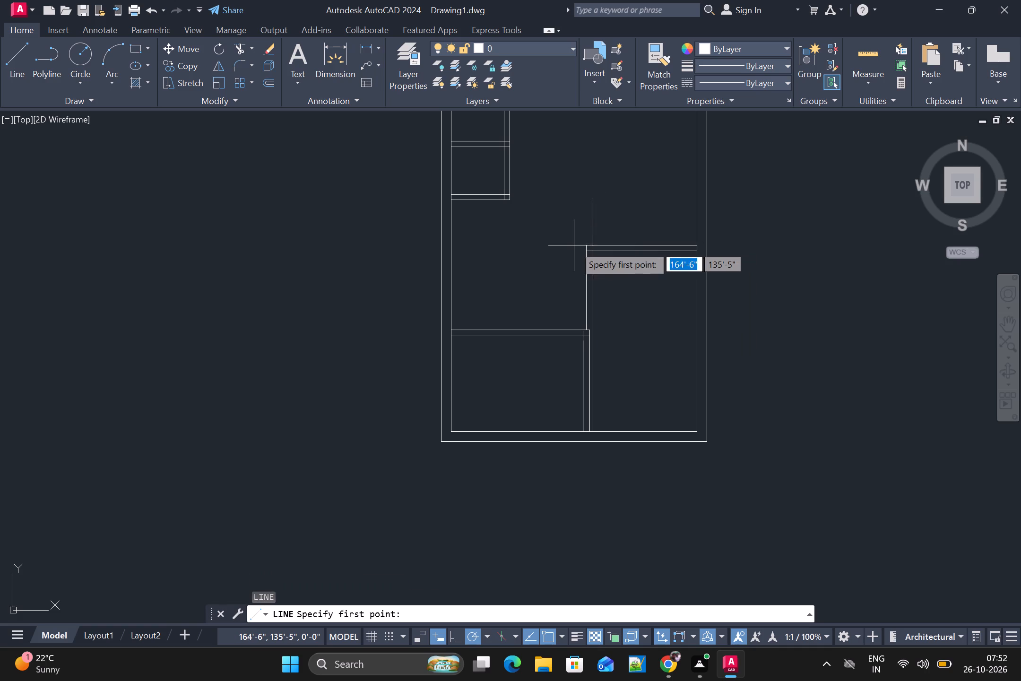
click(593, 201)
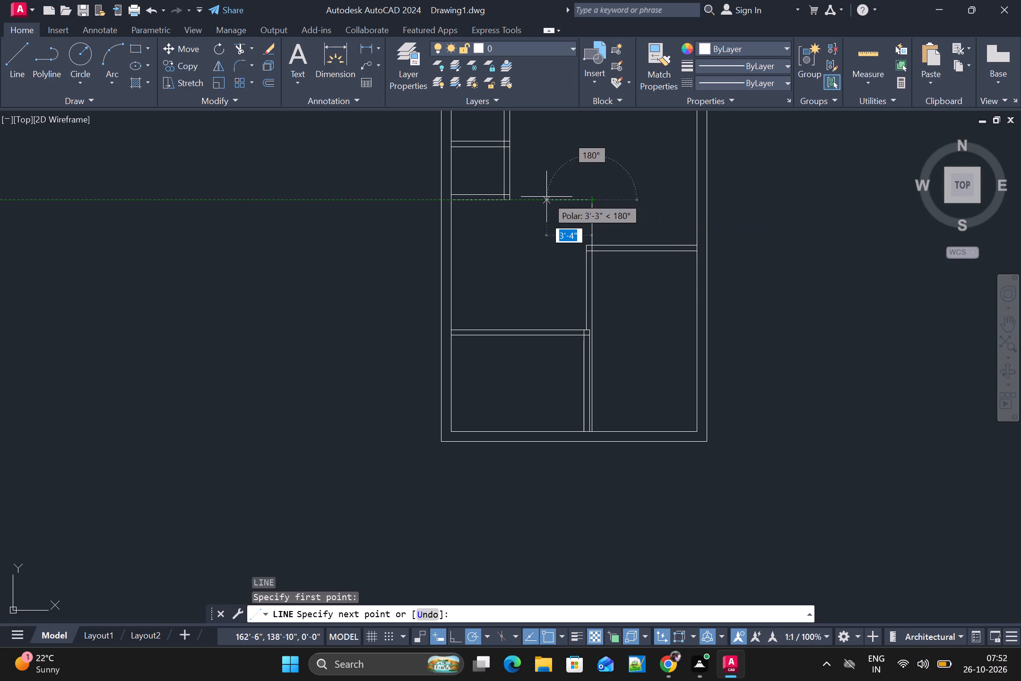
scroll(506, 195, up, 2)
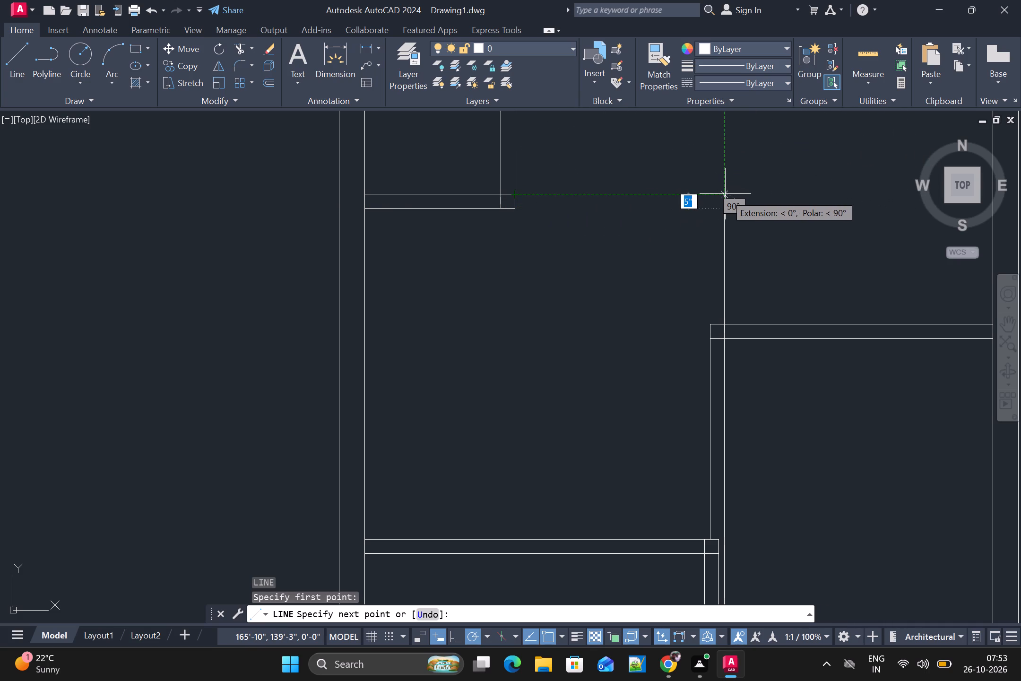
click(725, 194)
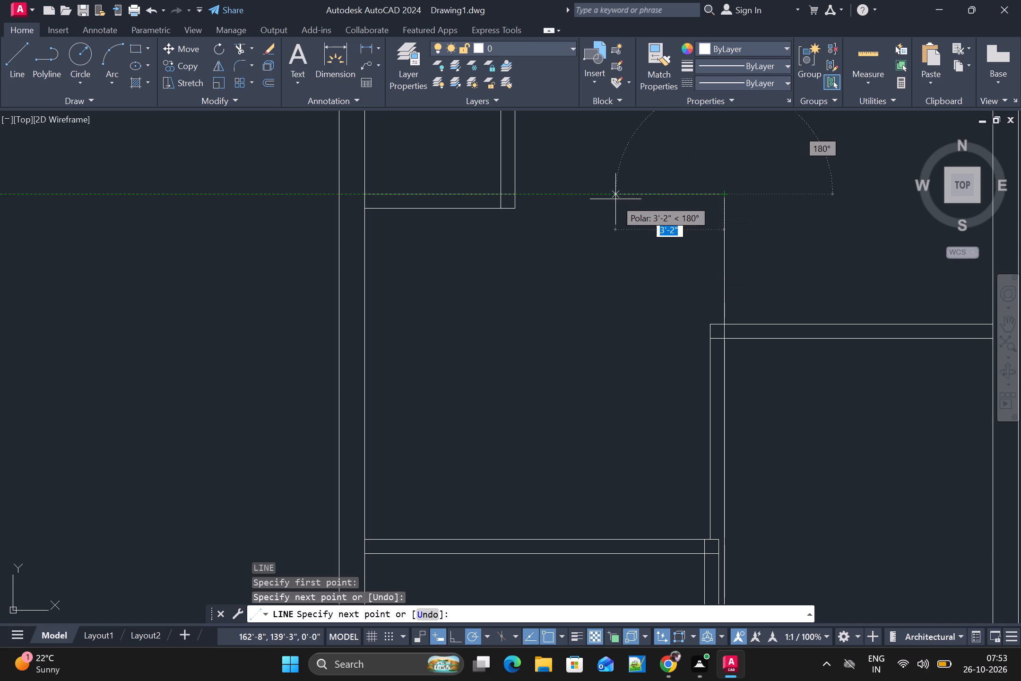
click(516, 196)
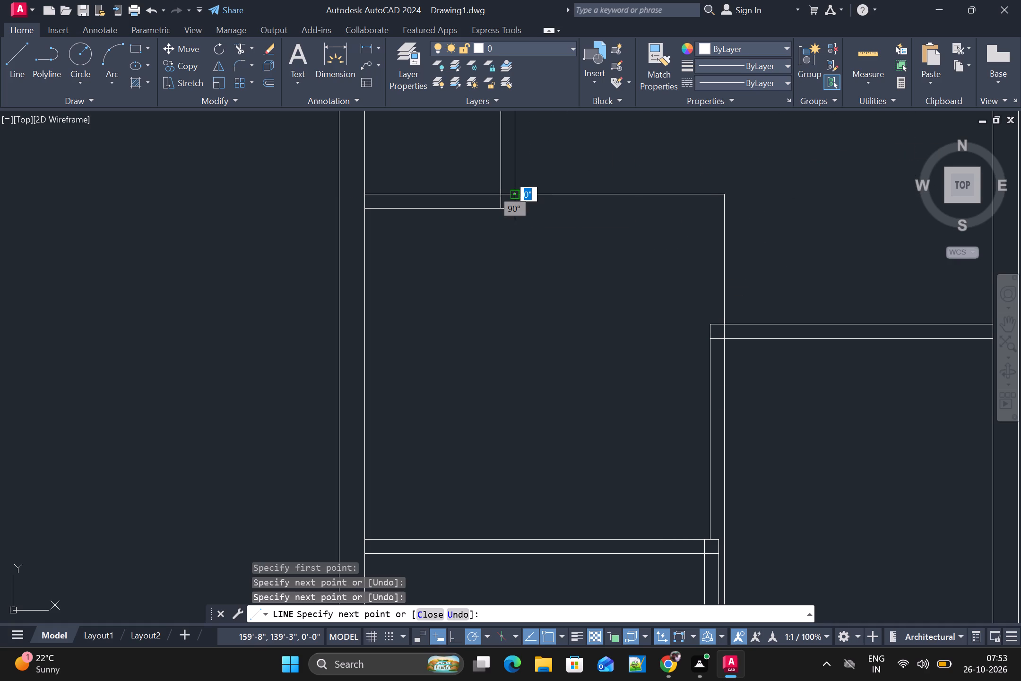
key(space)
Draw the new wall's inner face from the lower vertical partition's top-left corner up and across to the small room's lower-right corner.
key(space)
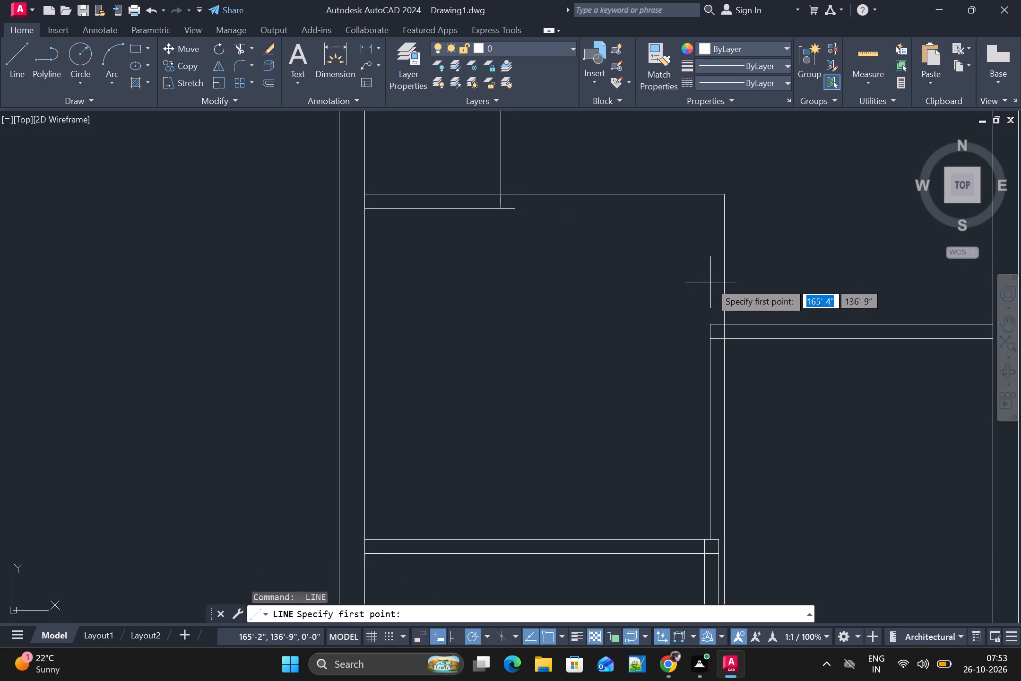
click(711, 323)
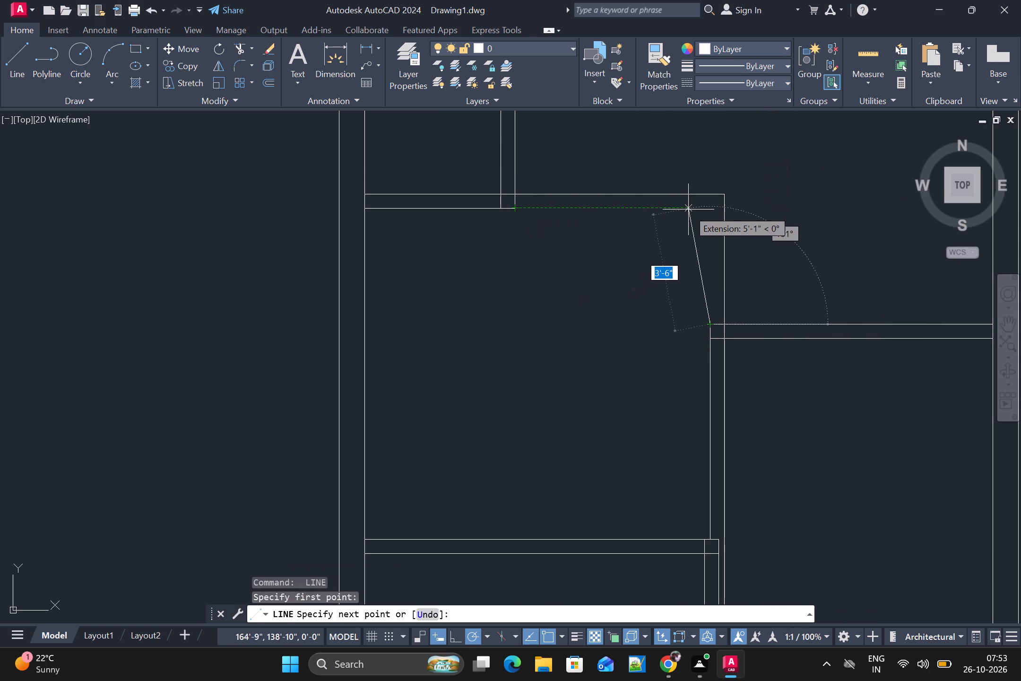
click(708, 208)
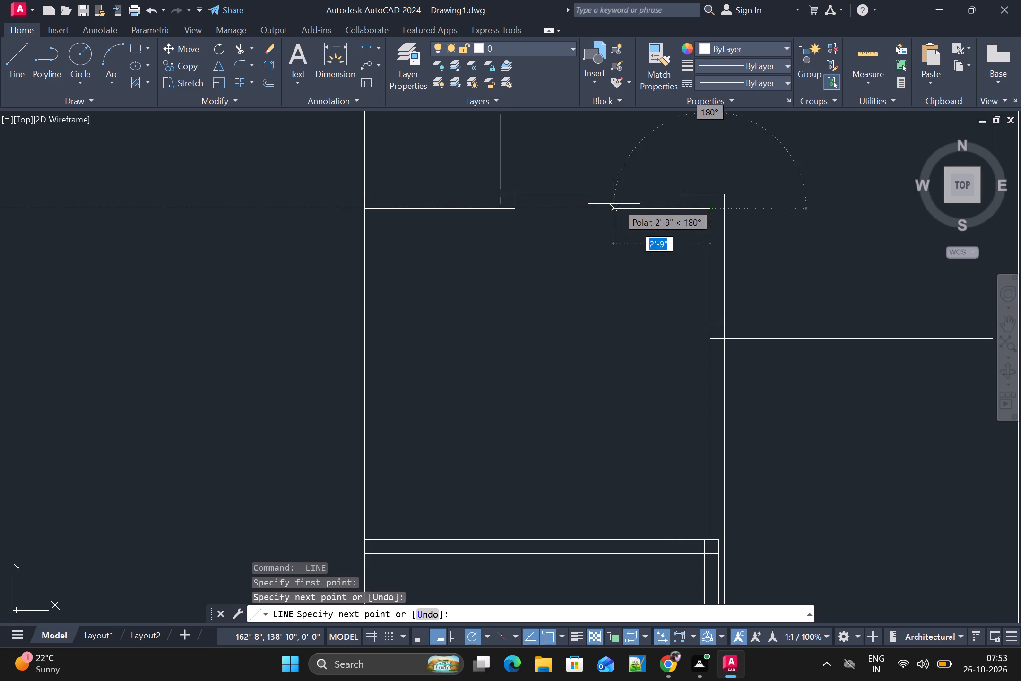
click(515, 208)
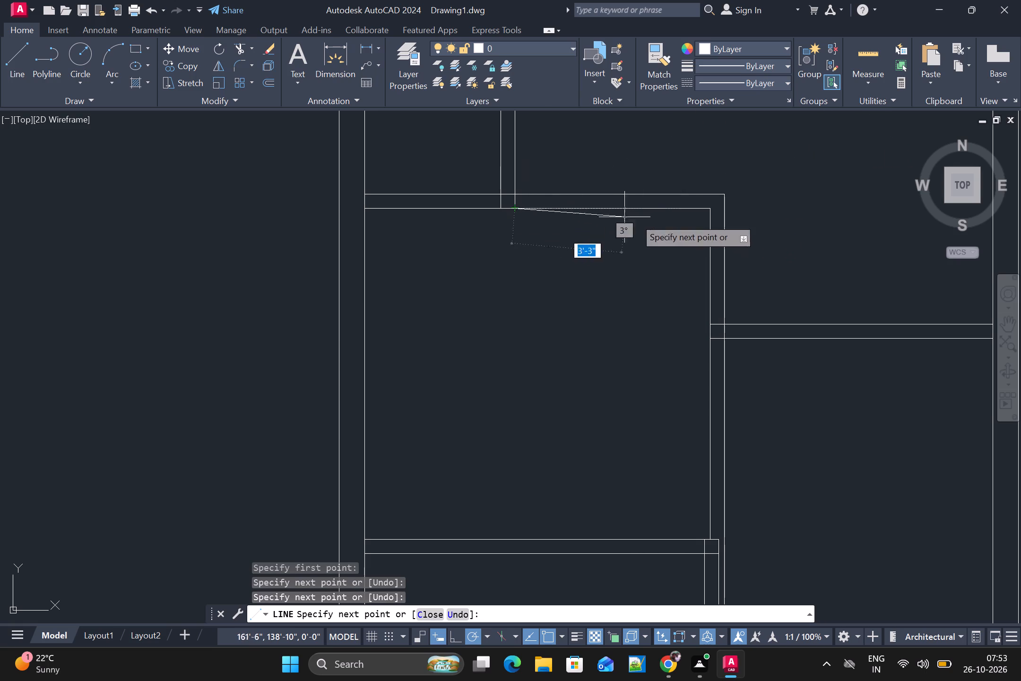
scroll(679, 249, down, 1)
key(space)
Draw a 2" horizontal line extending the lowest horizontal partition's lower face to the right line of the adjoining vertical partition.
scroll(674, 249, down, 1)
scroll(714, 249, up, 2)
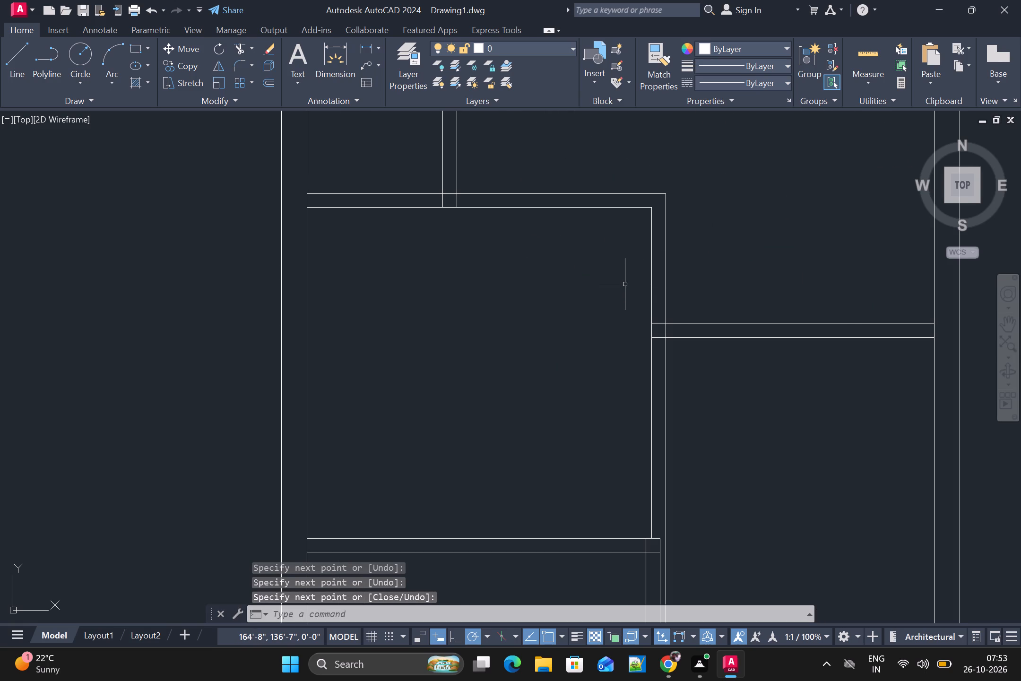
scroll(636, 285, down, 2)
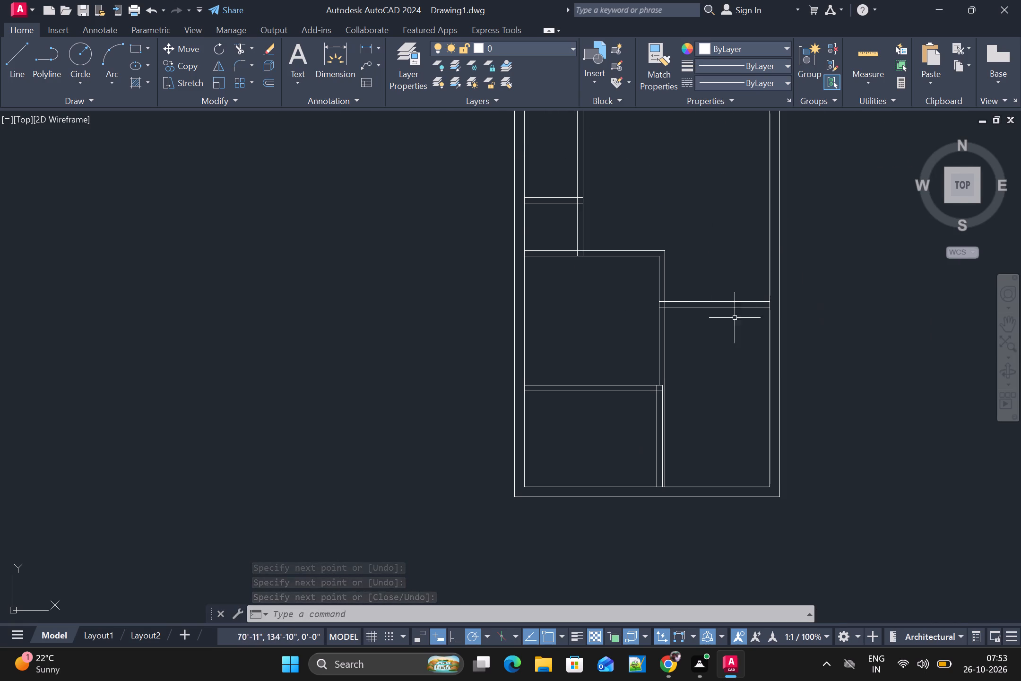
scroll(678, 421, up, 3)
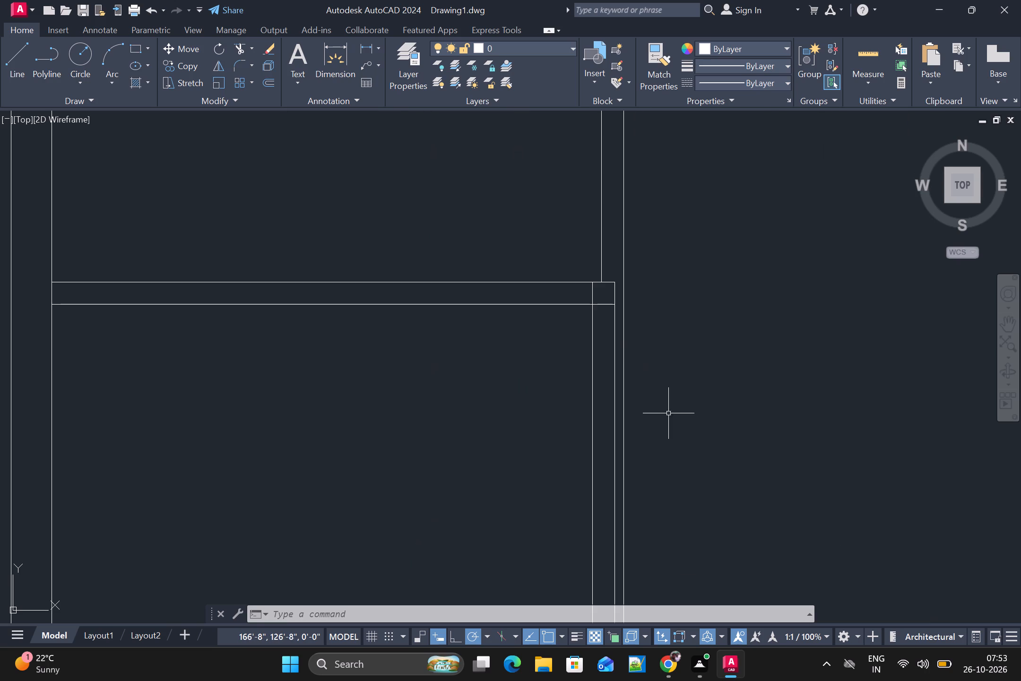
scroll(657, 402, down, 1)
scroll(651, 395, up, 1)
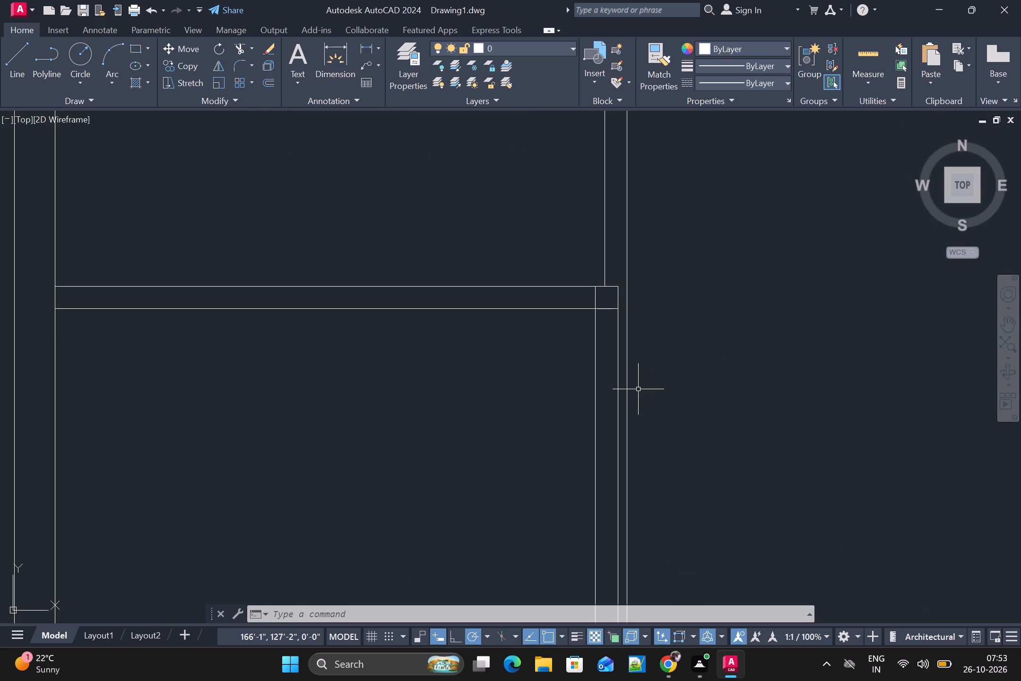
key(space)
scroll(621, 325, up, 1)
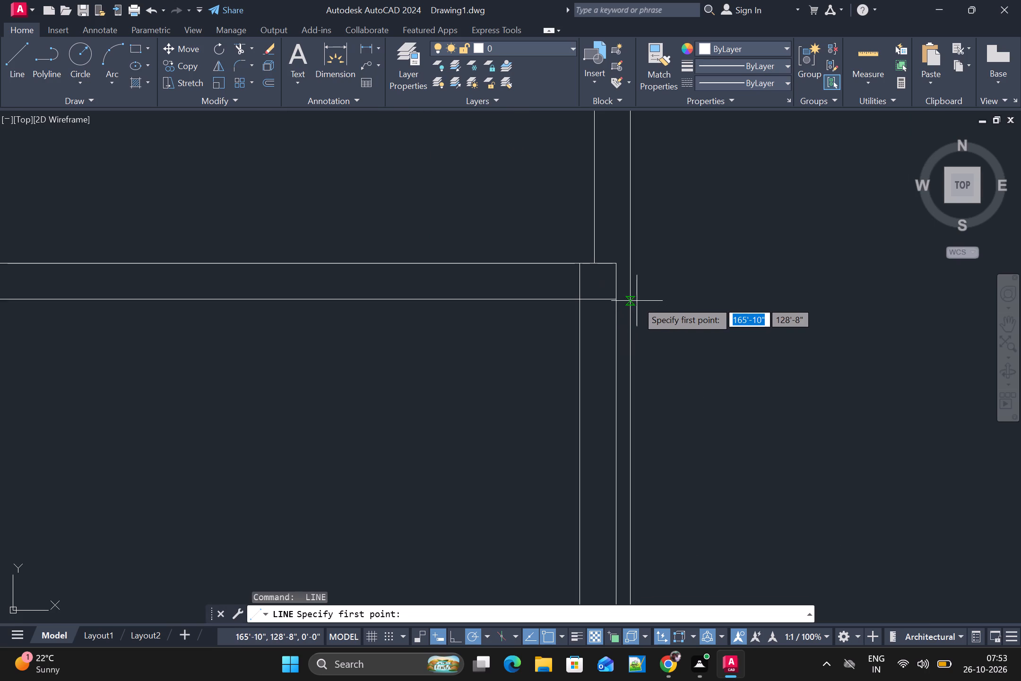
drag(615, 304, 621, 304)
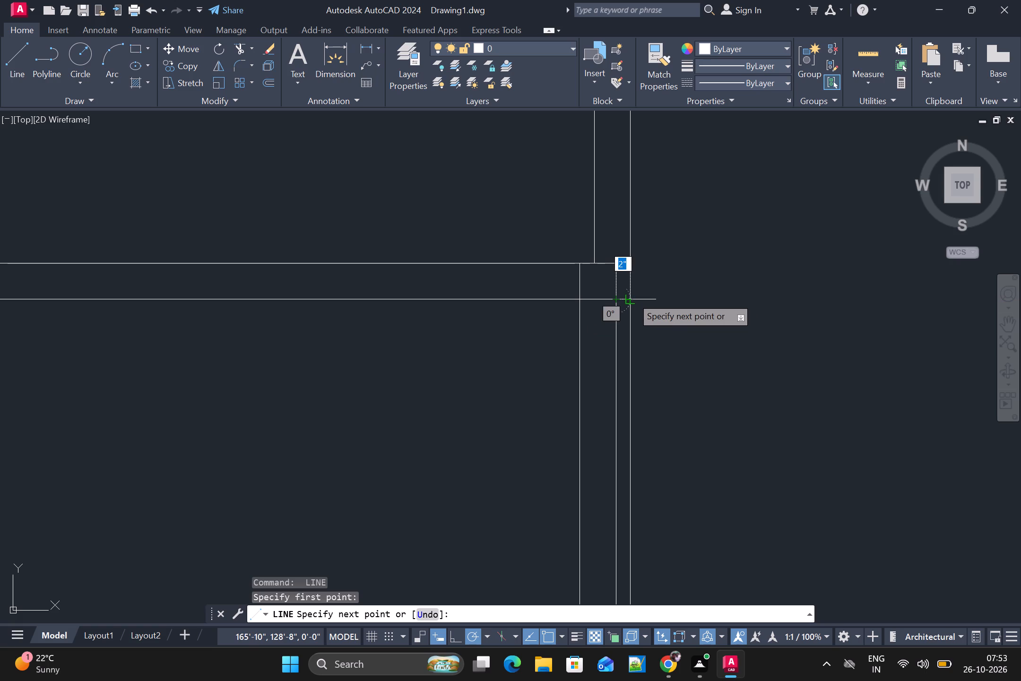
click(632, 297)
scroll(643, 302, down, 2)
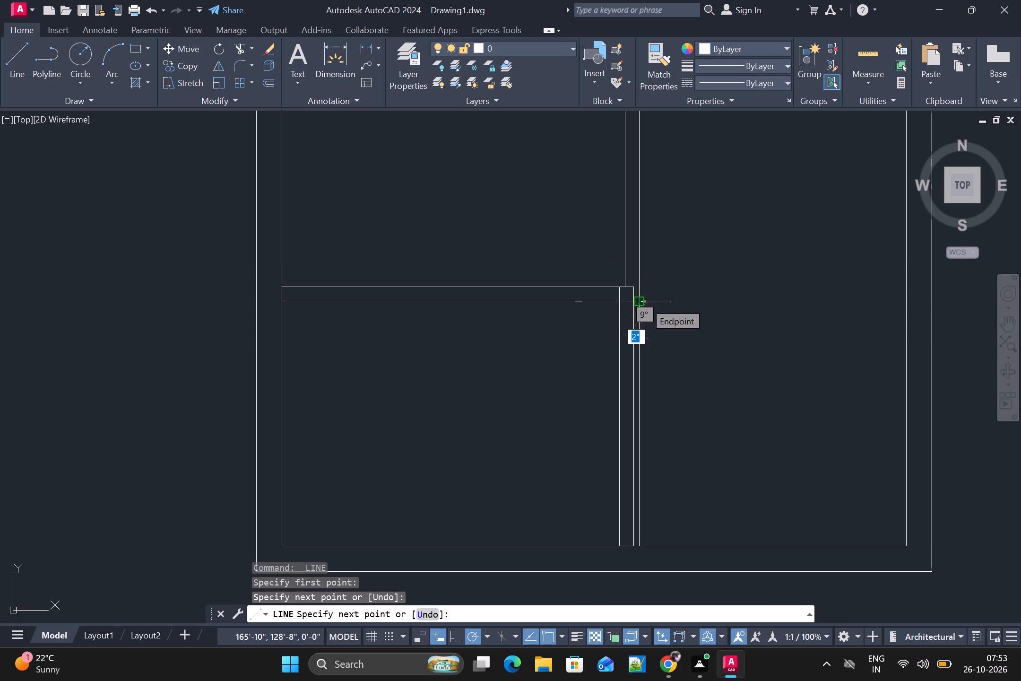
key(Escape)
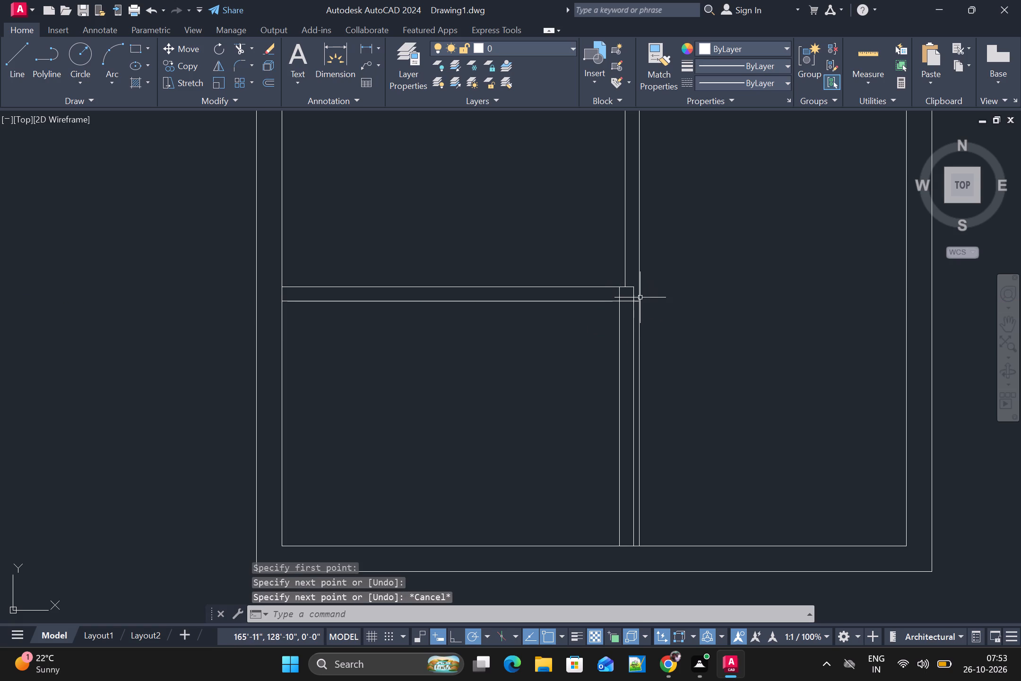
Draw a 2" horizontal line from the lower vertical partition's top-right corner to the adjoining vertical partition's right line.
key(space)
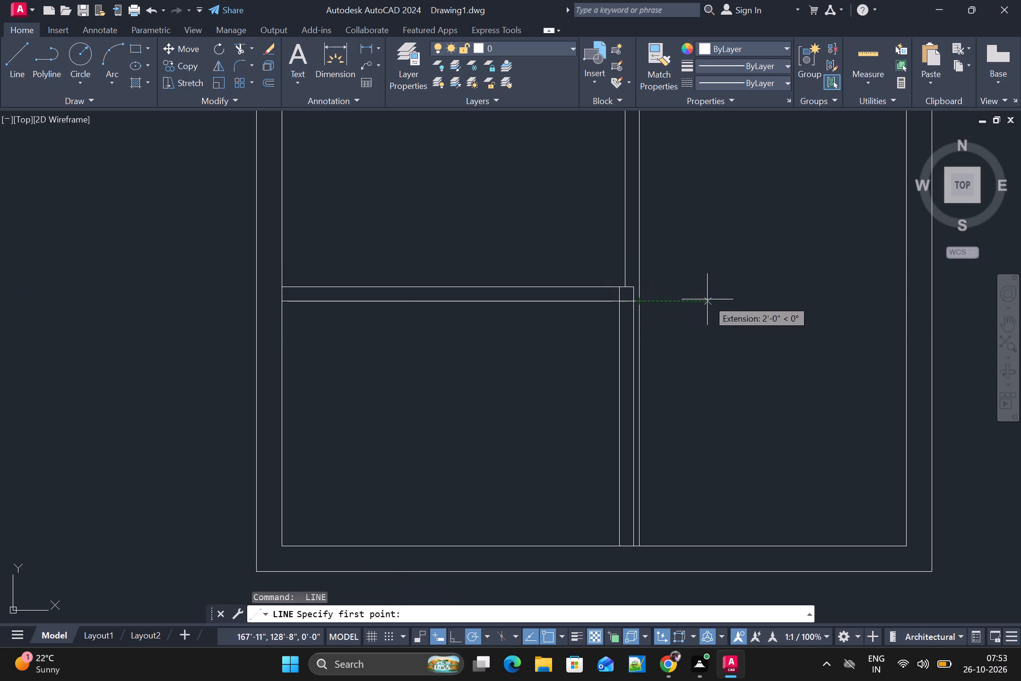
scroll(678, 304, down, 1)
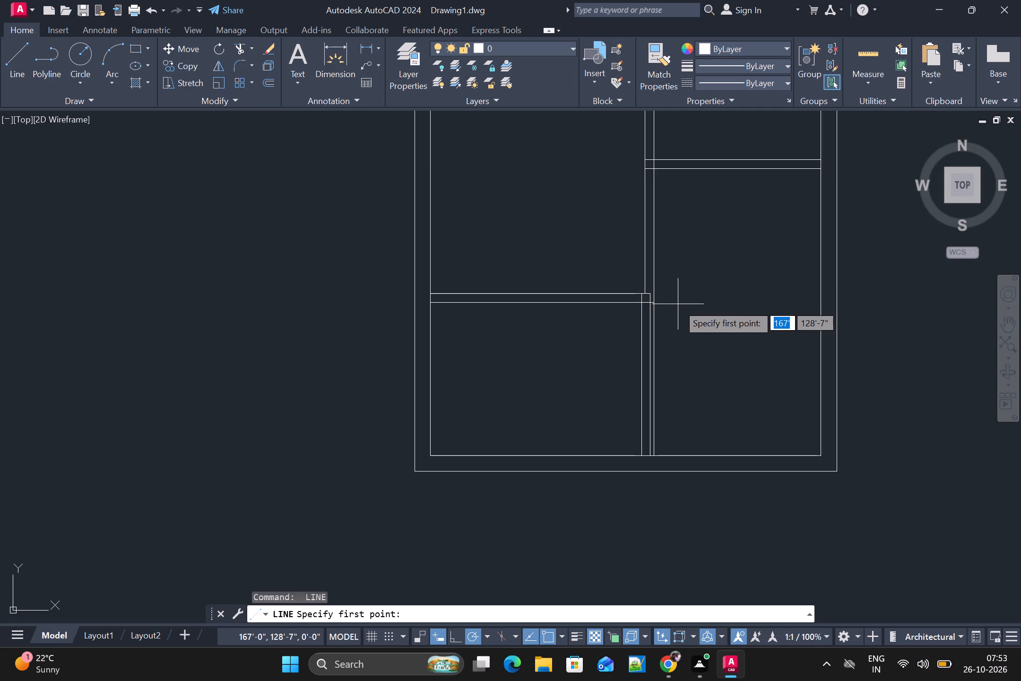
scroll(666, 304, up, 3)
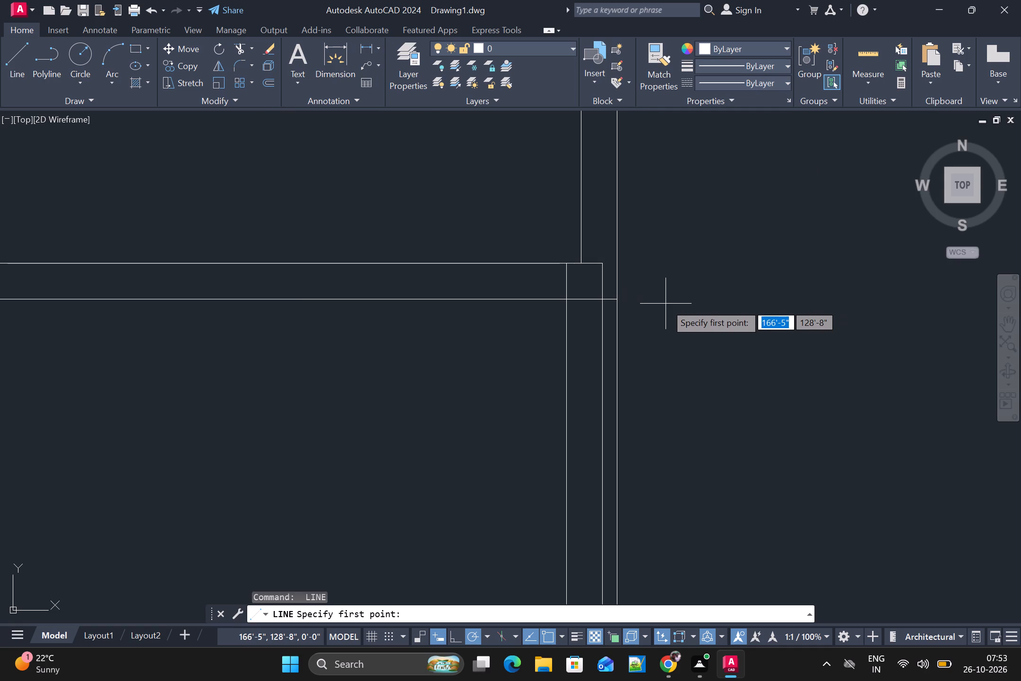
scroll(661, 308, down, 3)
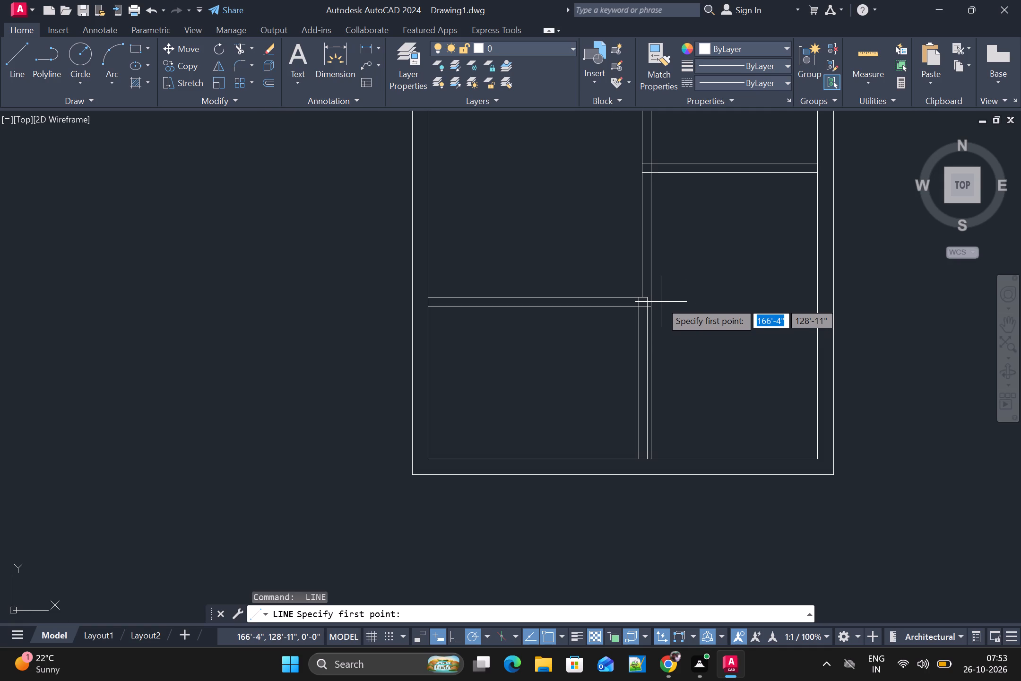
scroll(688, 302, up, 3)
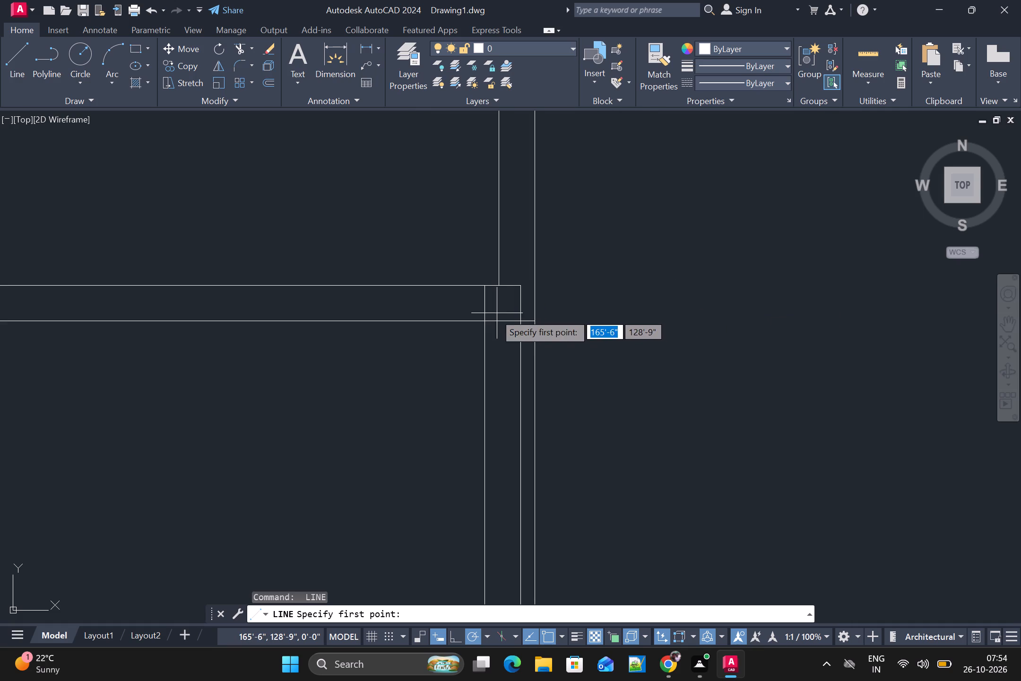
click(523, 287)
click(534, 288)
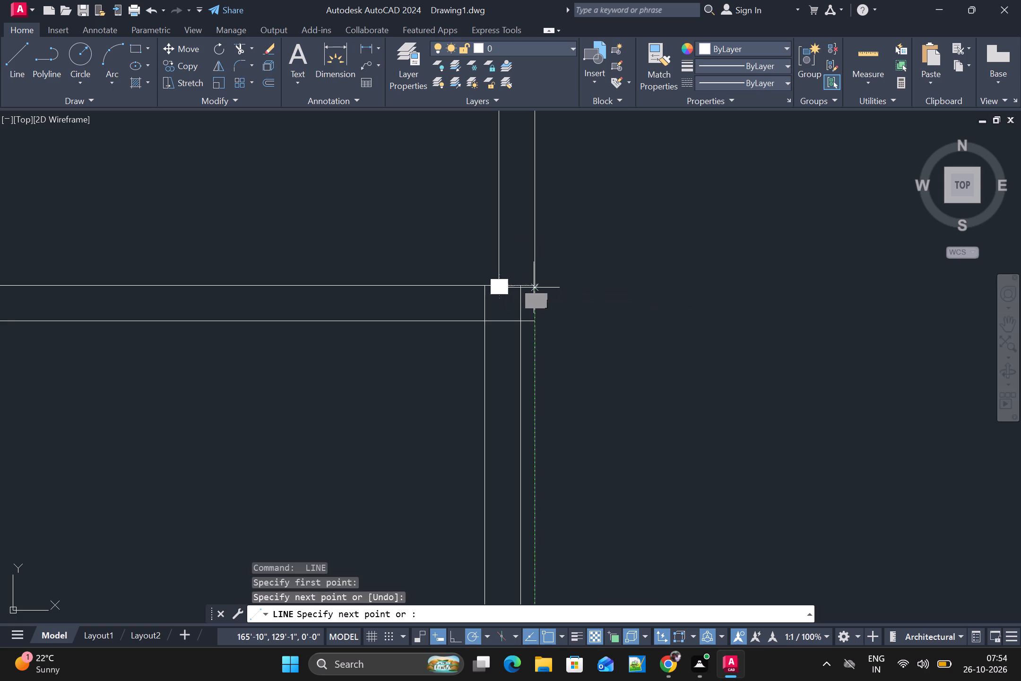
key(Escape)
Trim the adjoining vertical partition's right line below the lowest horizontal partition and between that partition's two faces.
scroll(685, 301, down, 2)
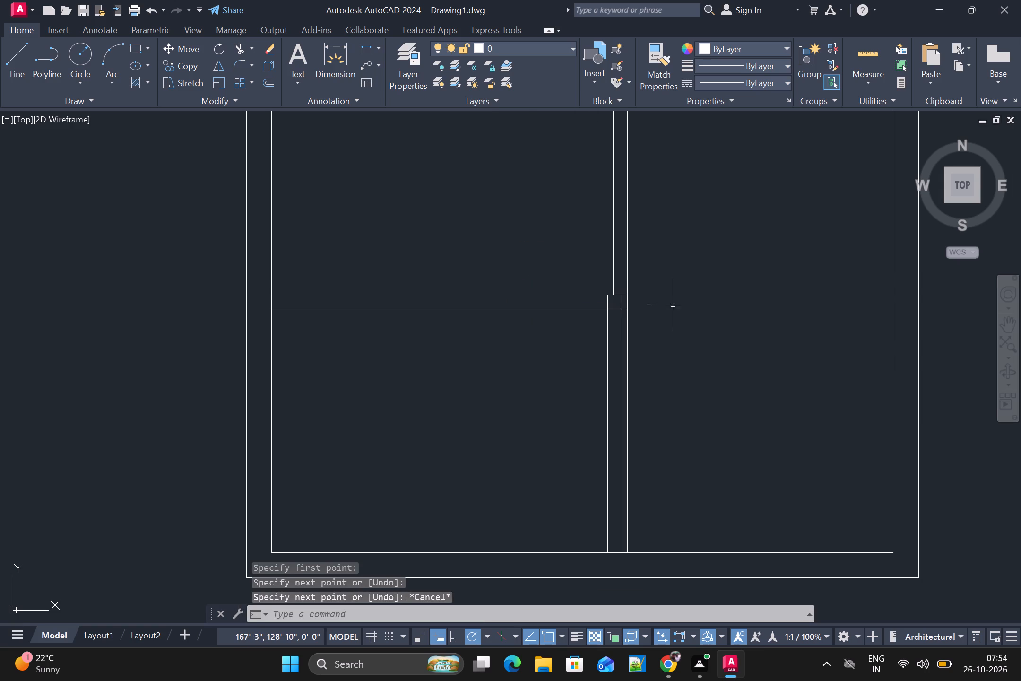
key(t)
key(r)
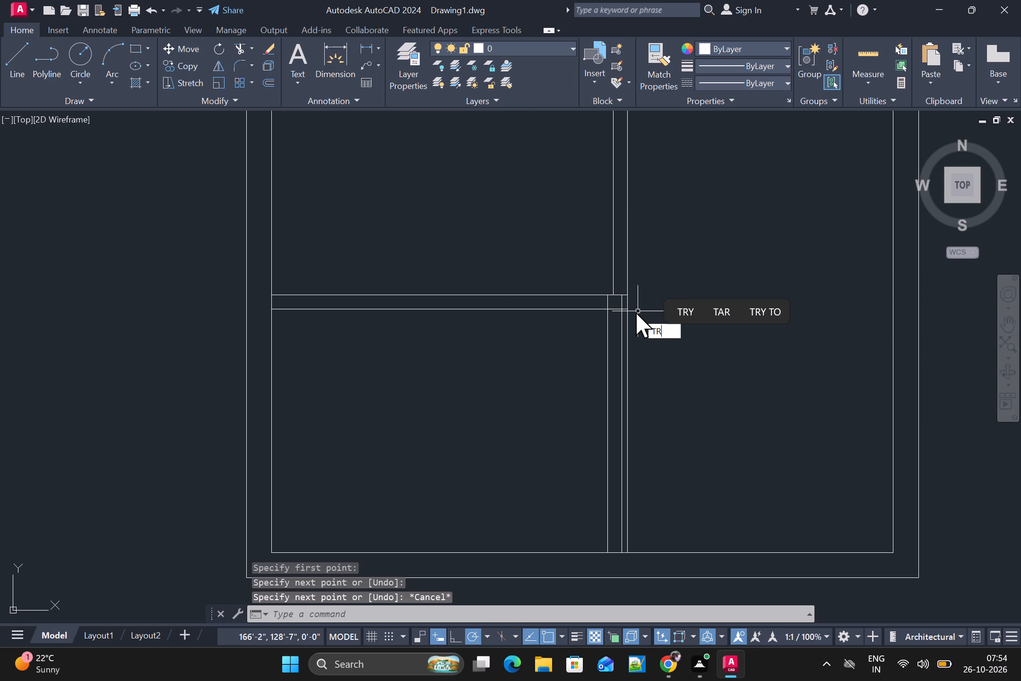
key(space)
scroll(657, 297, up, 1)
scroll(617, 306, up, 1)
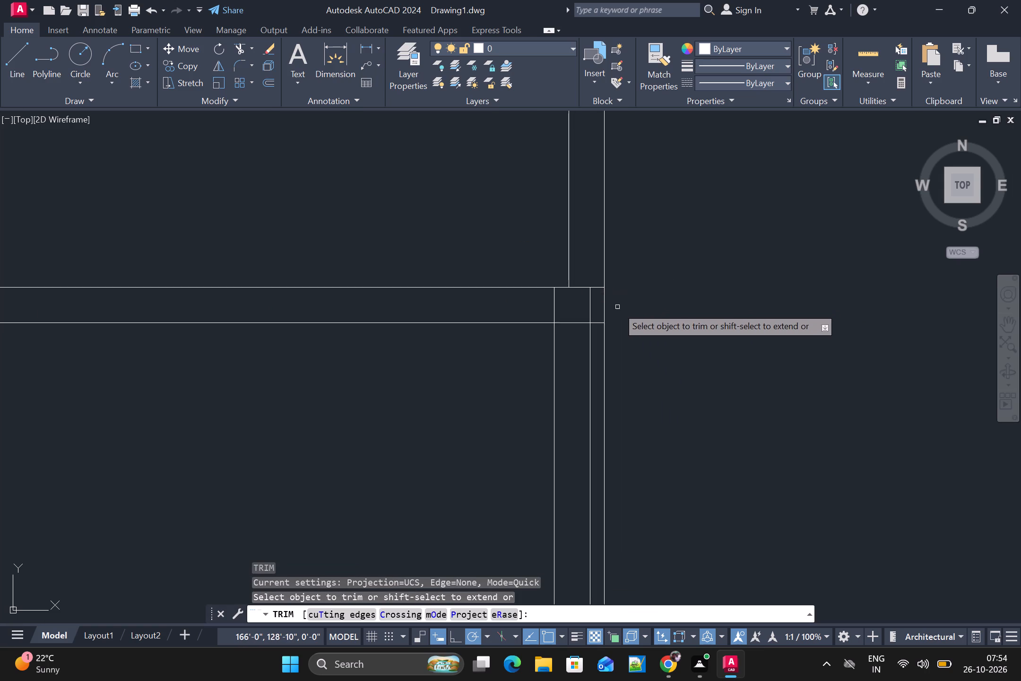
scroll(617, 307, up, 1)
scroll(617, 353, down, 4)
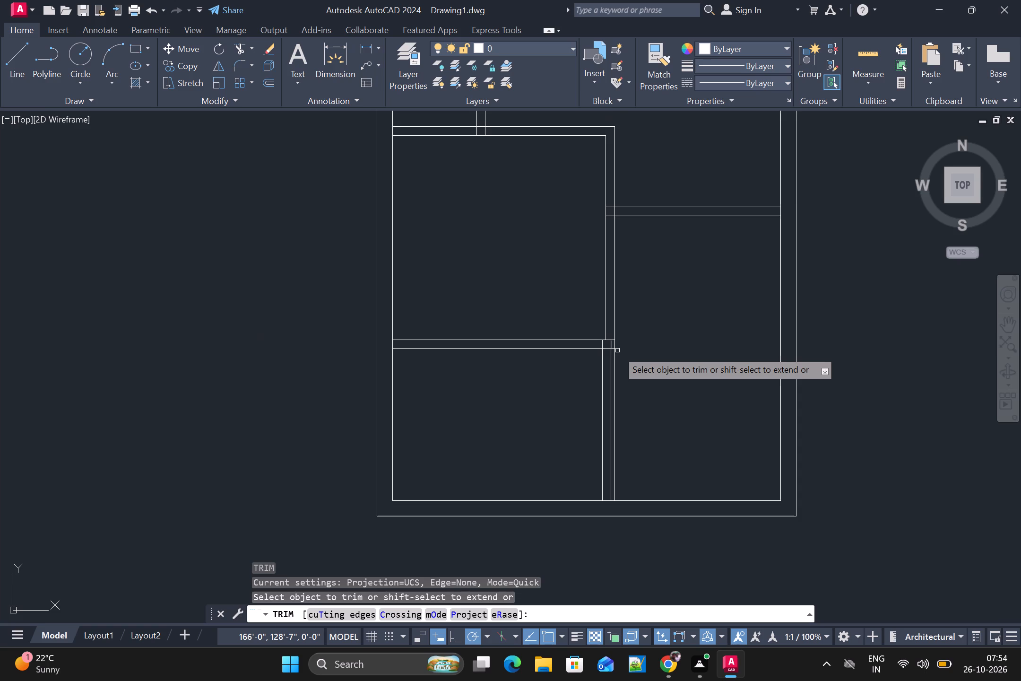
scroll(617, 350, up, 5)
drag(592, 369, 574, 380)
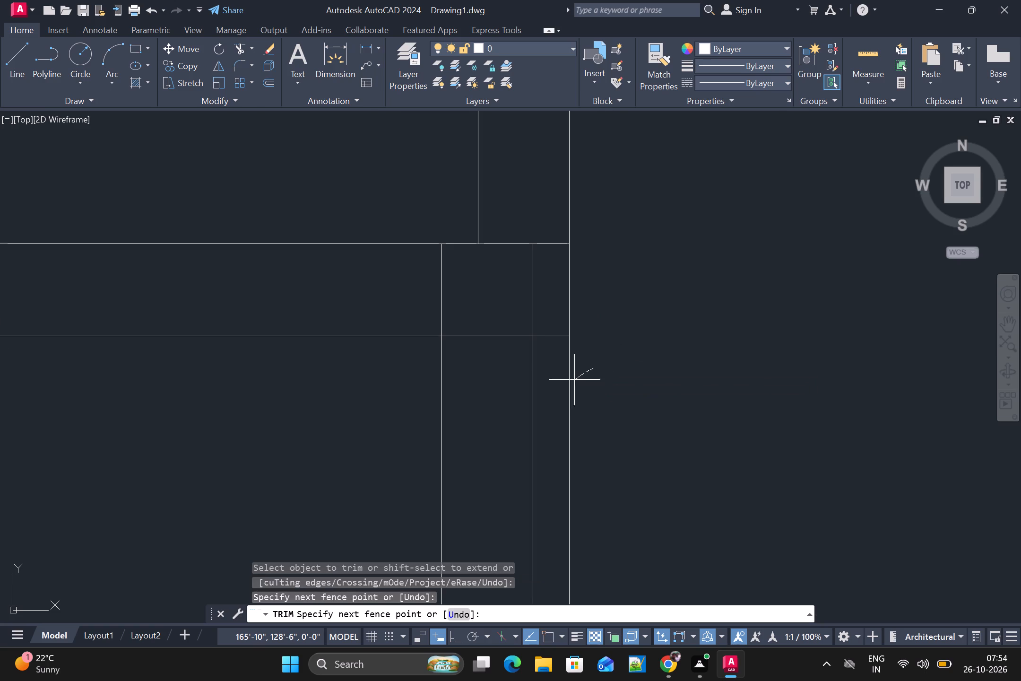
drag(574, 380, 567, 379)
scroll(588, 367, down, 2)
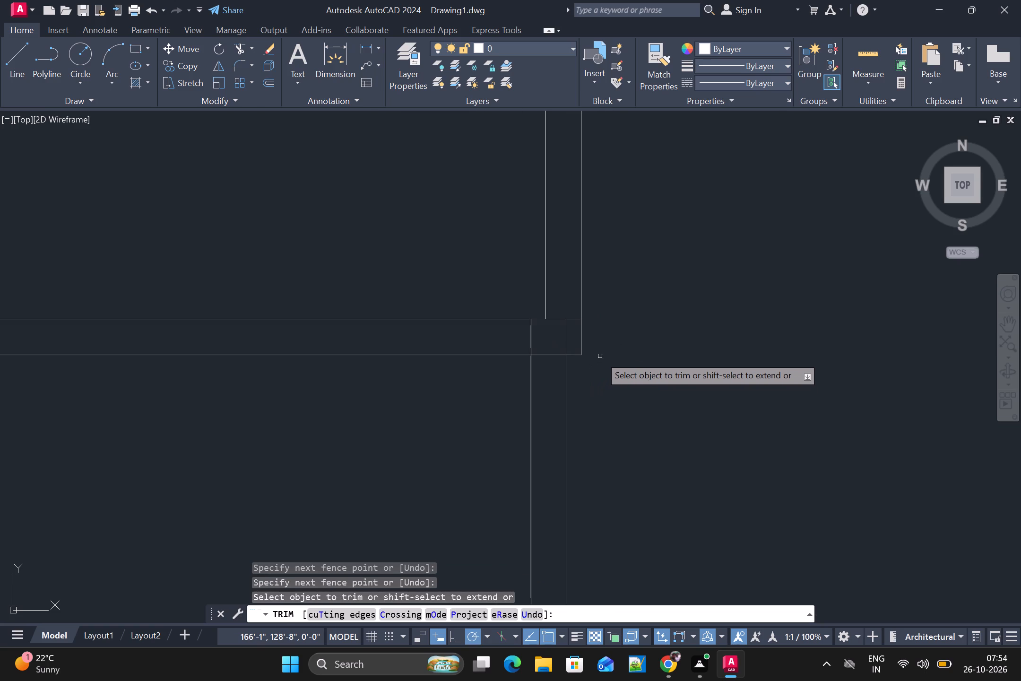
drag(594, 339, 578, 349)
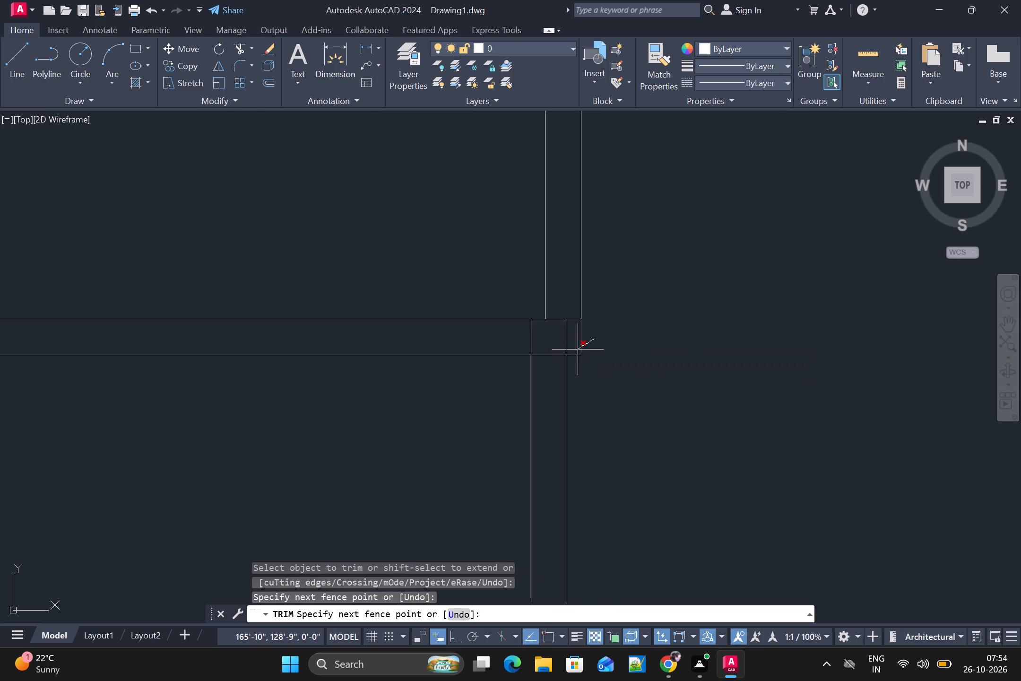
drag(578, 349, 578, 350)
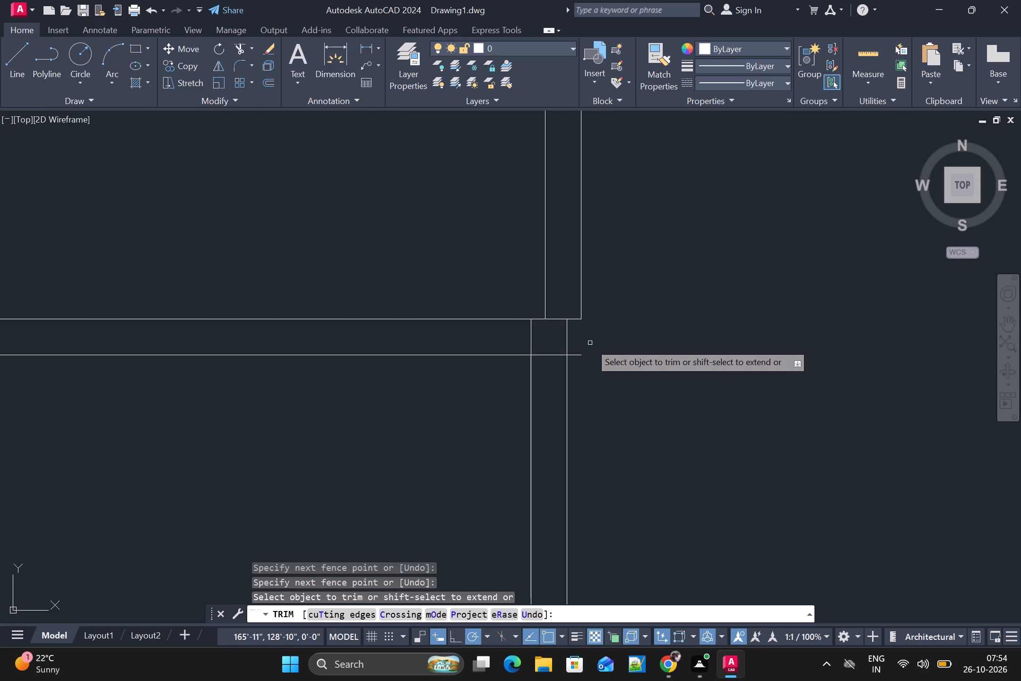
Trim away the lower vertical partition's two lines and the horizontal partition's upper line inside the wall junction.
drag(545, 343, 538, 344)
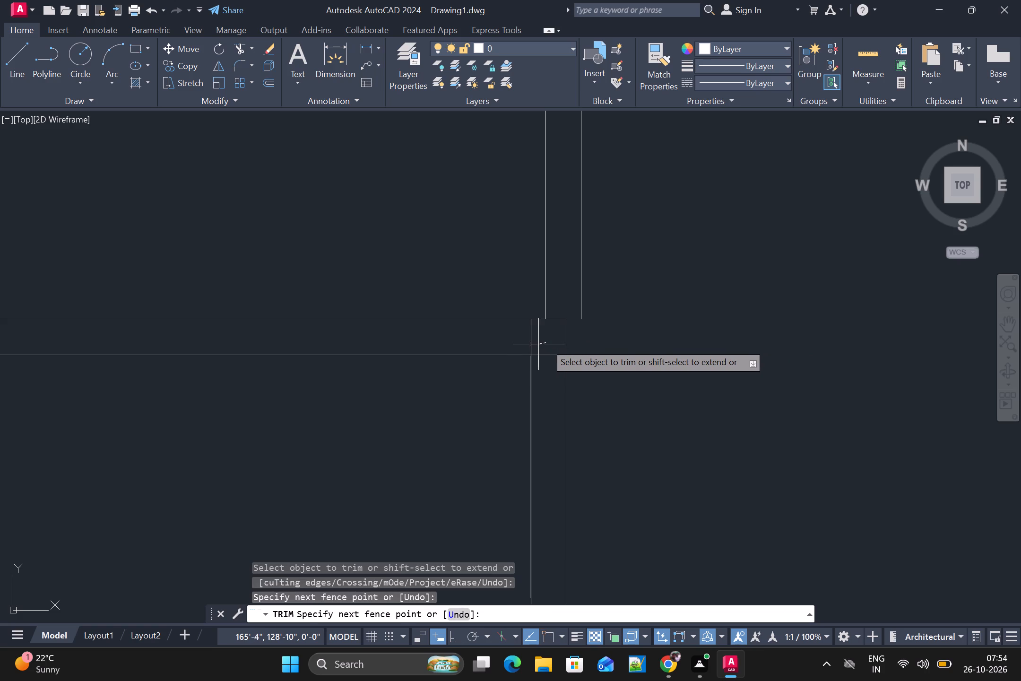
drag(538, 344, 522, 346)
drag(543, 339, 571, 311)
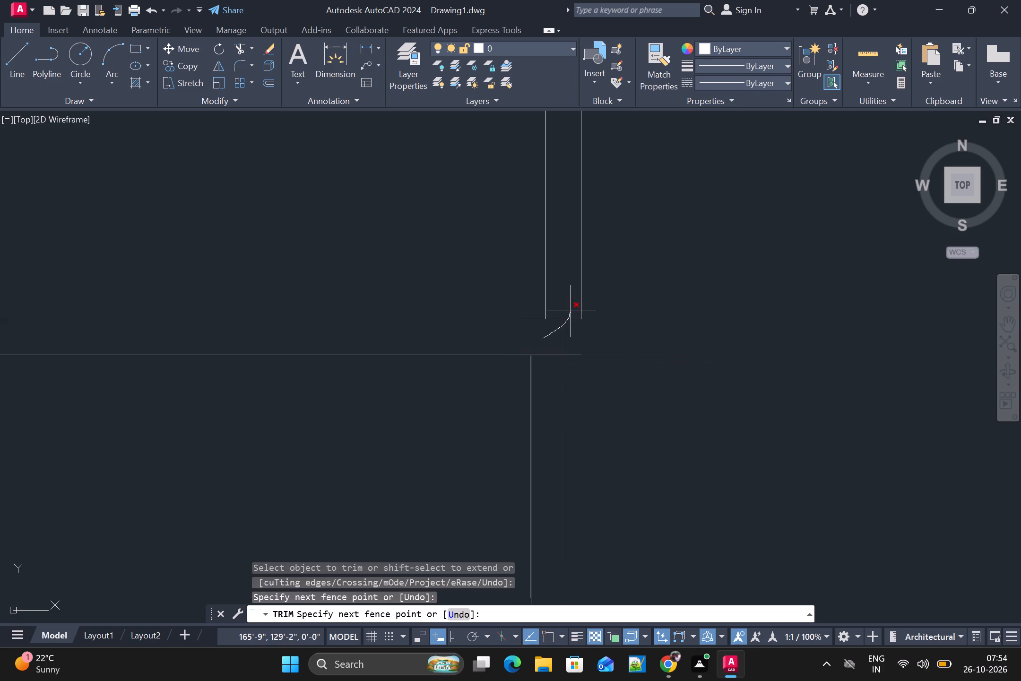
drag(571, 311, 571, 310)
drag(571, 312, 569, 302)
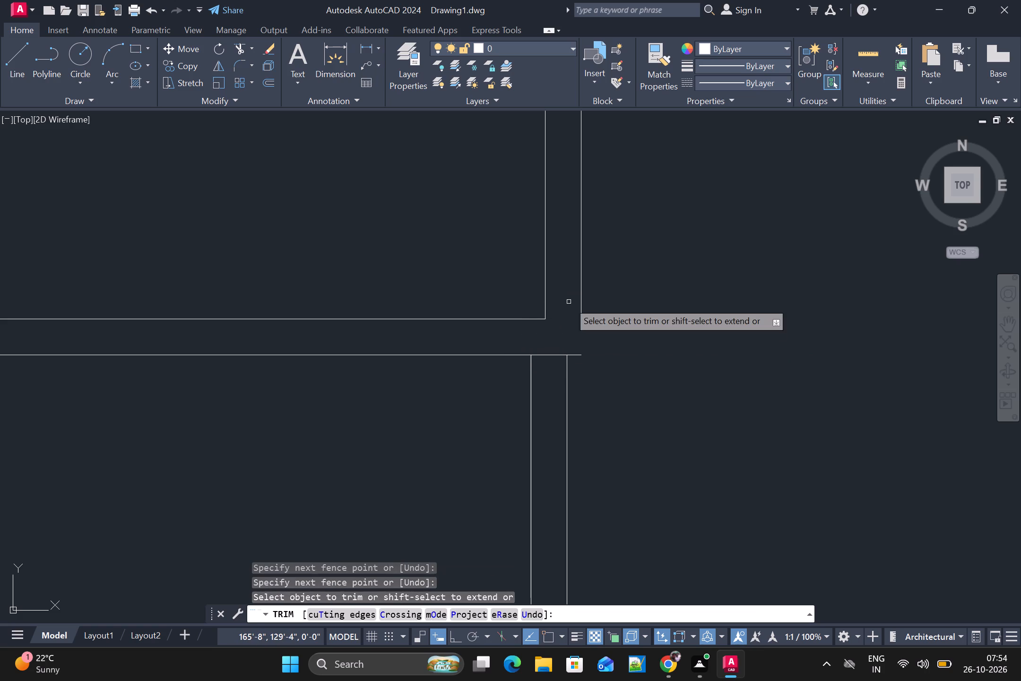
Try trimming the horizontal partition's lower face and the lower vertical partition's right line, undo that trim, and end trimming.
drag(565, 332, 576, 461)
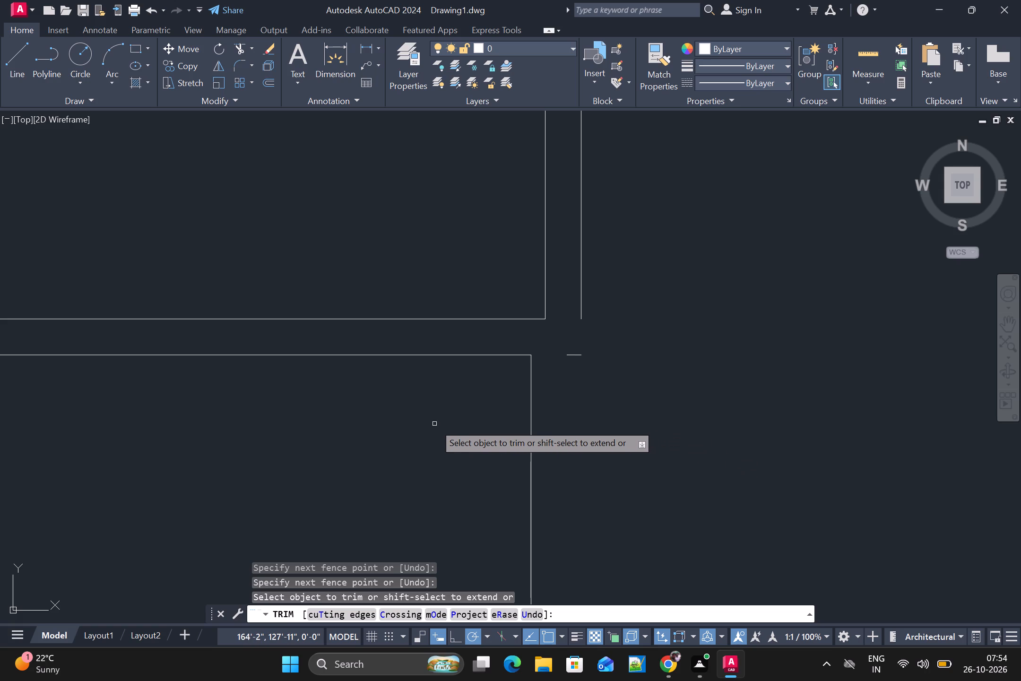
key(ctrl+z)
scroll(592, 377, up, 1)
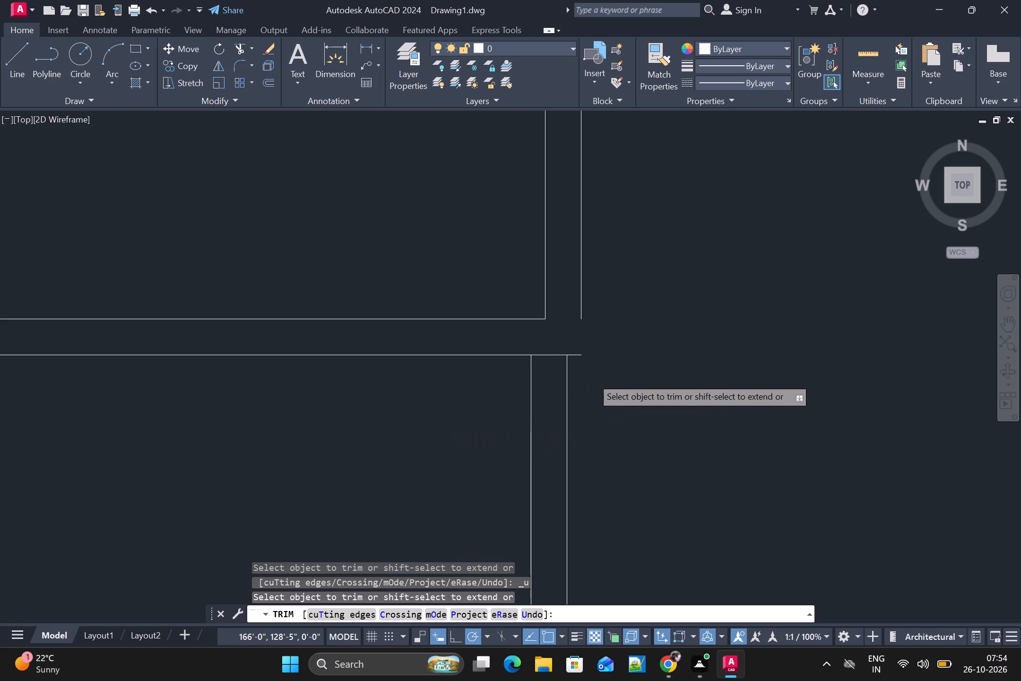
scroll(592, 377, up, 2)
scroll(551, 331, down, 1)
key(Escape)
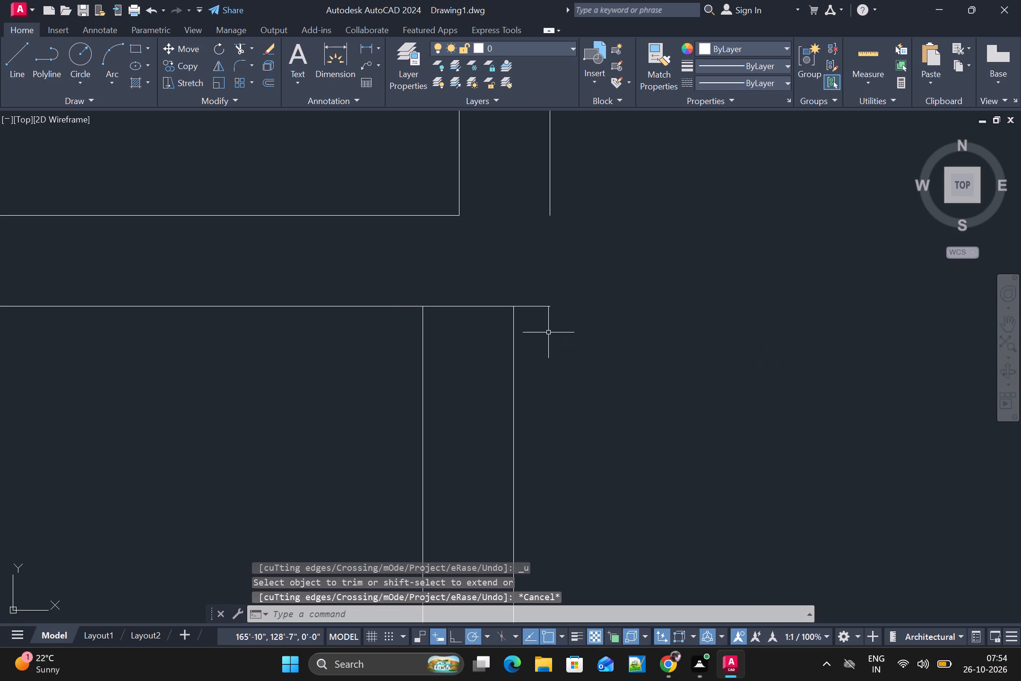
Draw a 5" vertical line from the upper partition's right face down to the end of the horizontal partition's lower face.
text(L)
key(space)
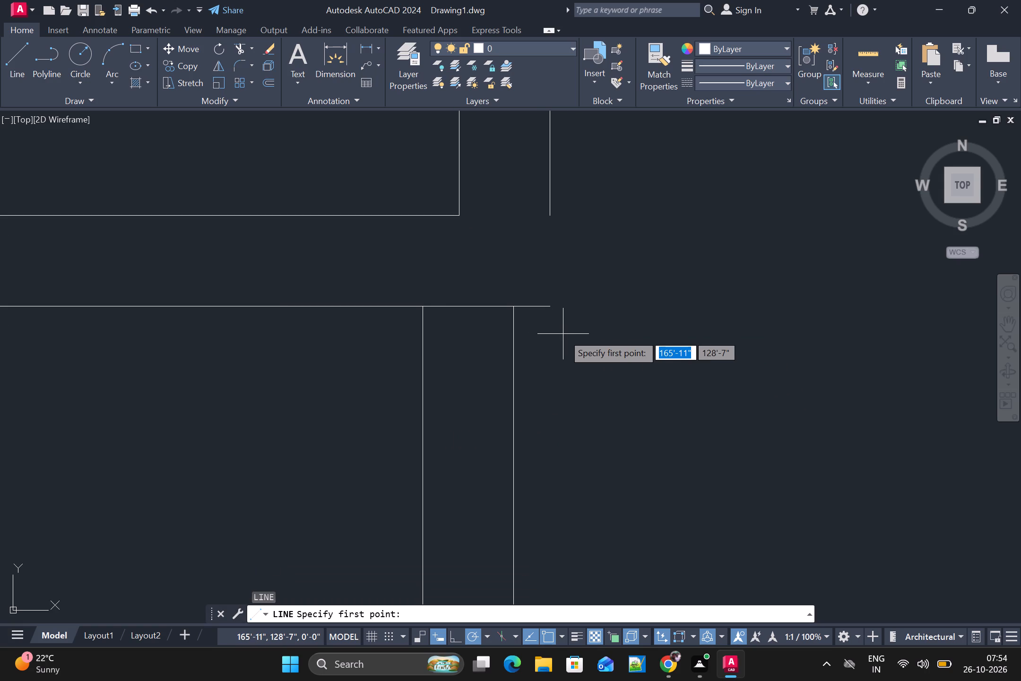
click(552, 219)
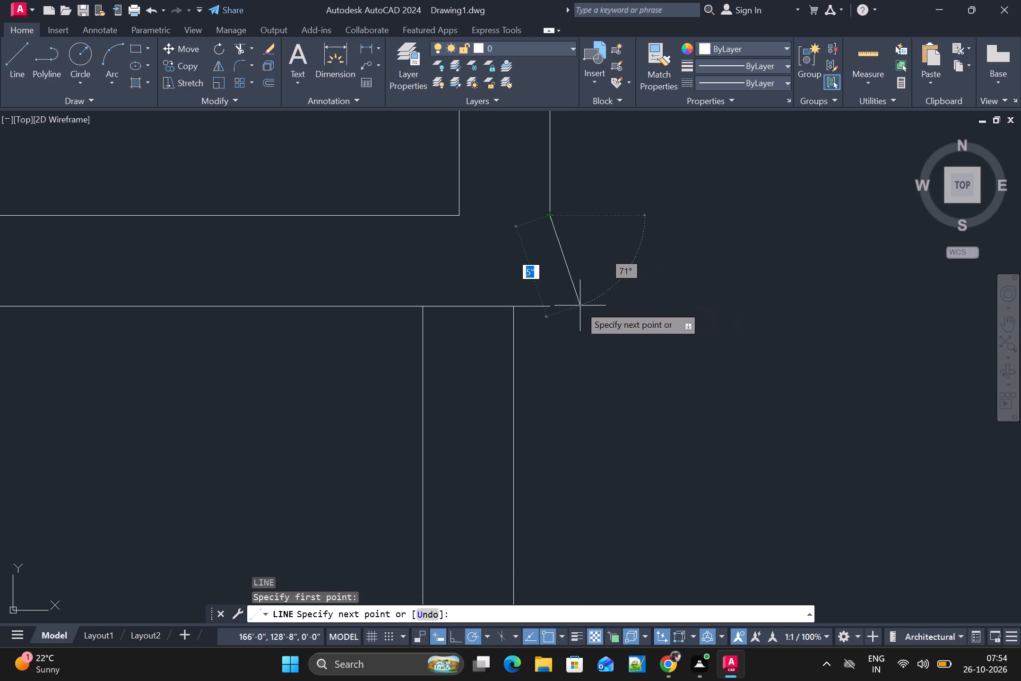
click(550, 308)
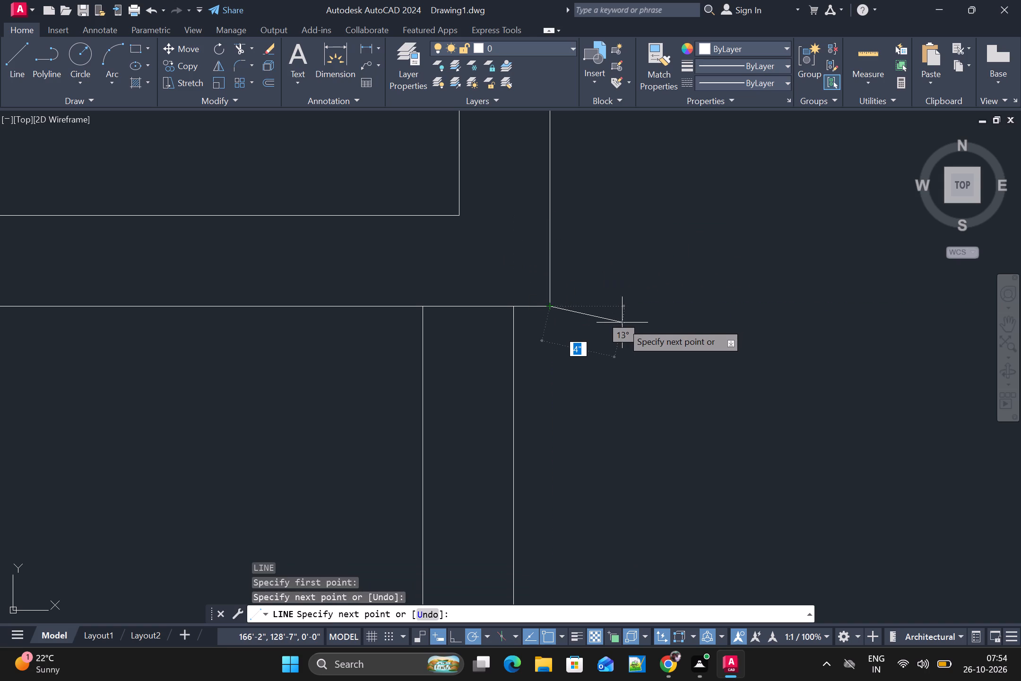
key(Escape)
Examine the partition layout and wall junctions across the whole floor plan.
scroll(640, 358, down, 3)
scroll(679, 357, down, 2)
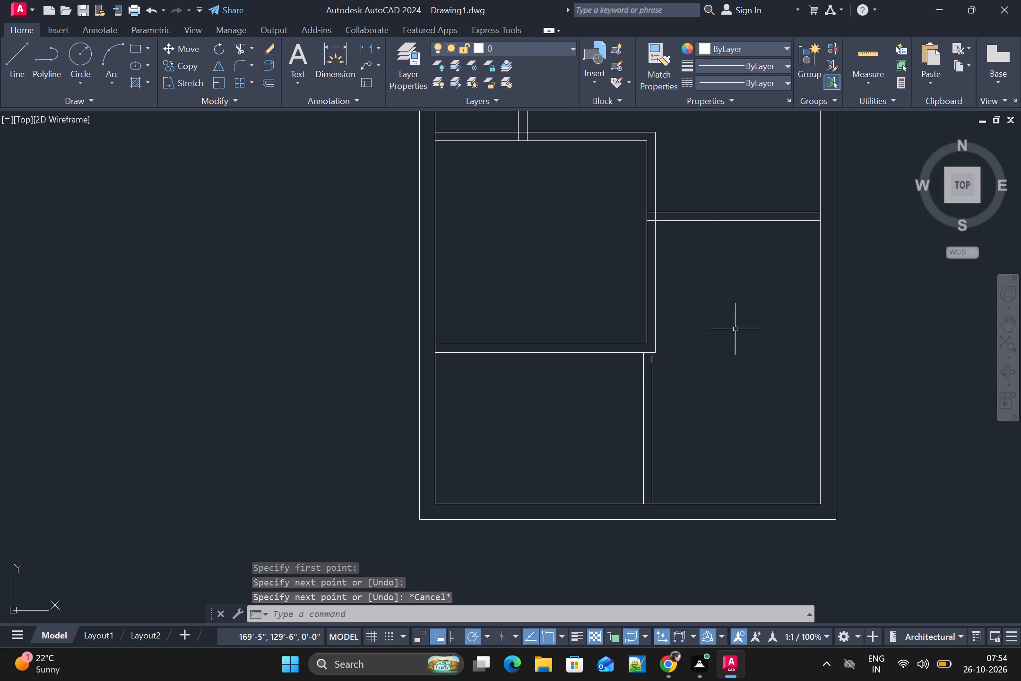
scroll(673, 241, up, 1)
scroll(674, 247, down, 2)
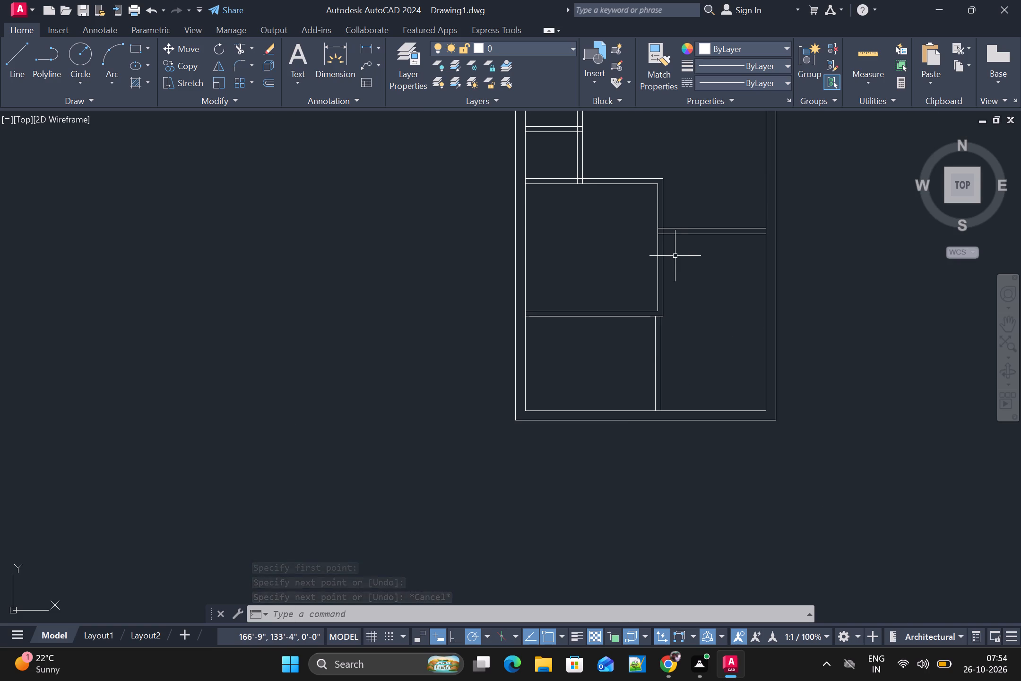
scroll(696, 271, down, 2)
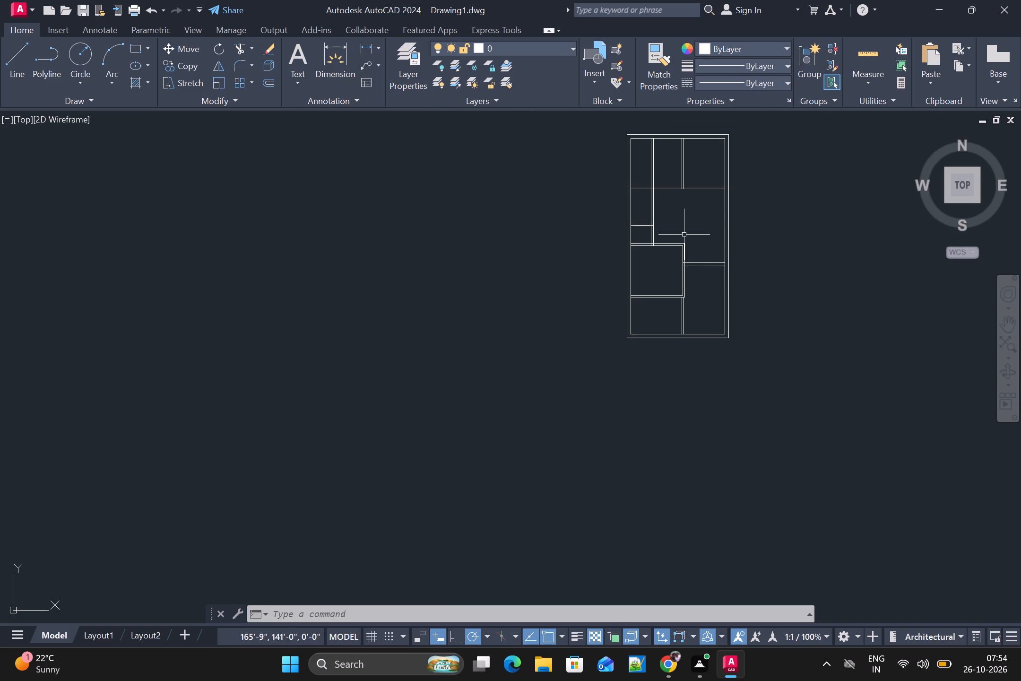
middle_drag(686, 245, 378, 291)
scroll(380, 269, up, 1)
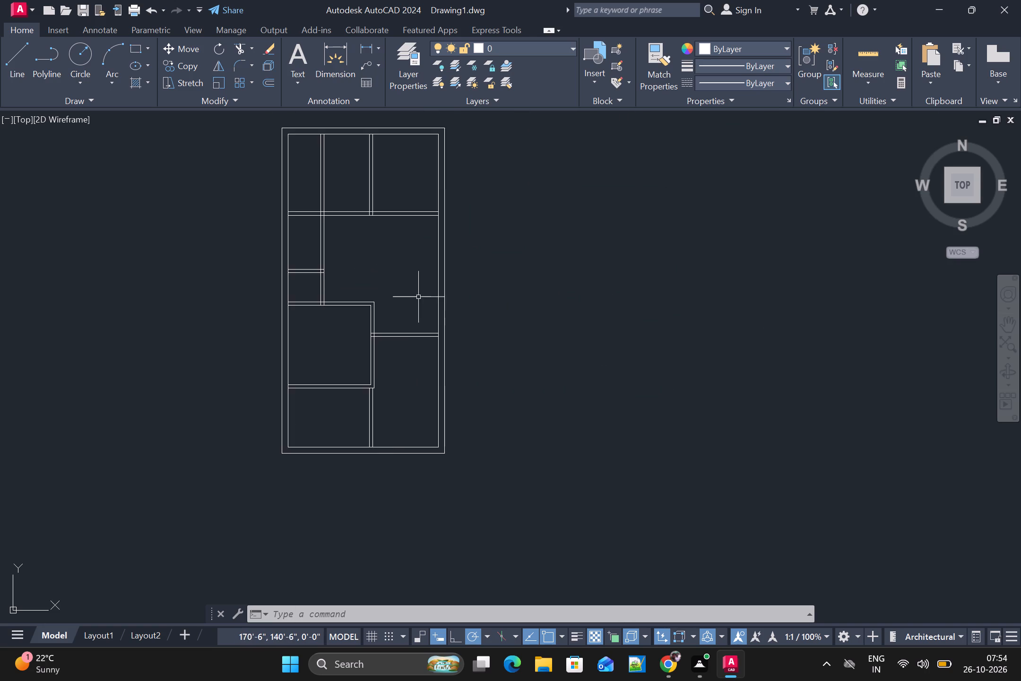
middle_drag(468, 321, 535, 334)
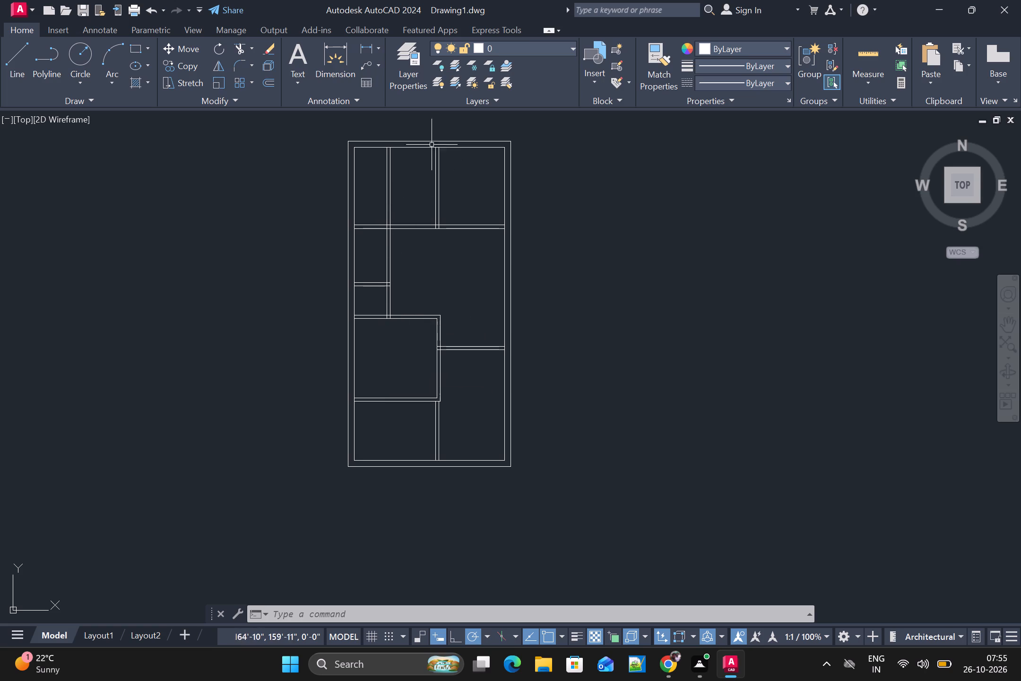
key(Escape)
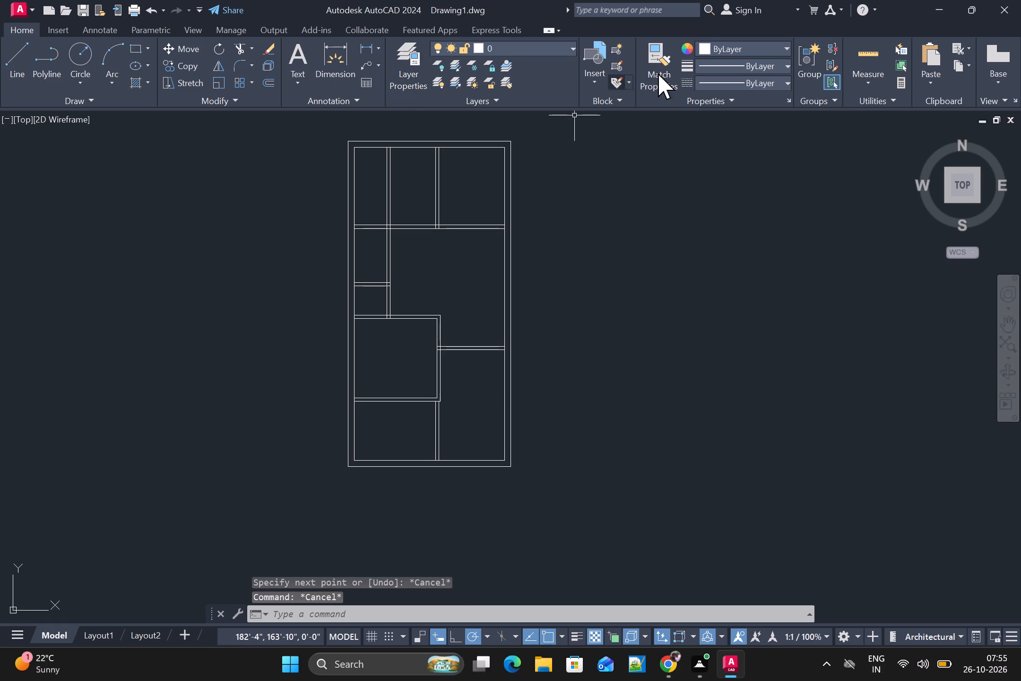
Insert the L-shaped block A$C2AFA0... from the recent blocks into the large central room.
click(606, 77)
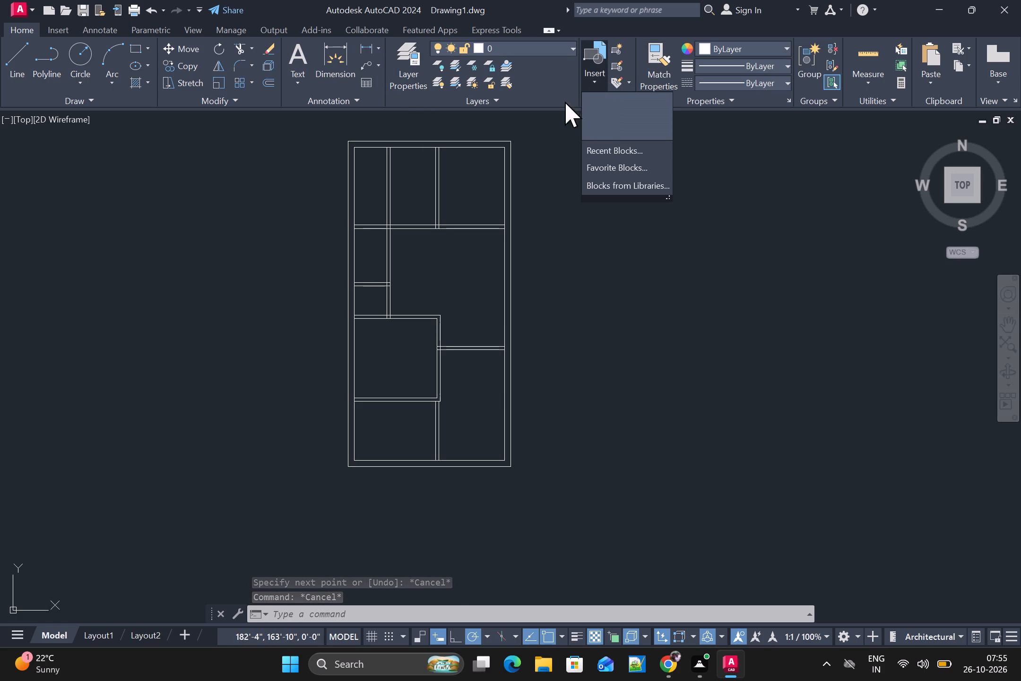
click(614, 143)
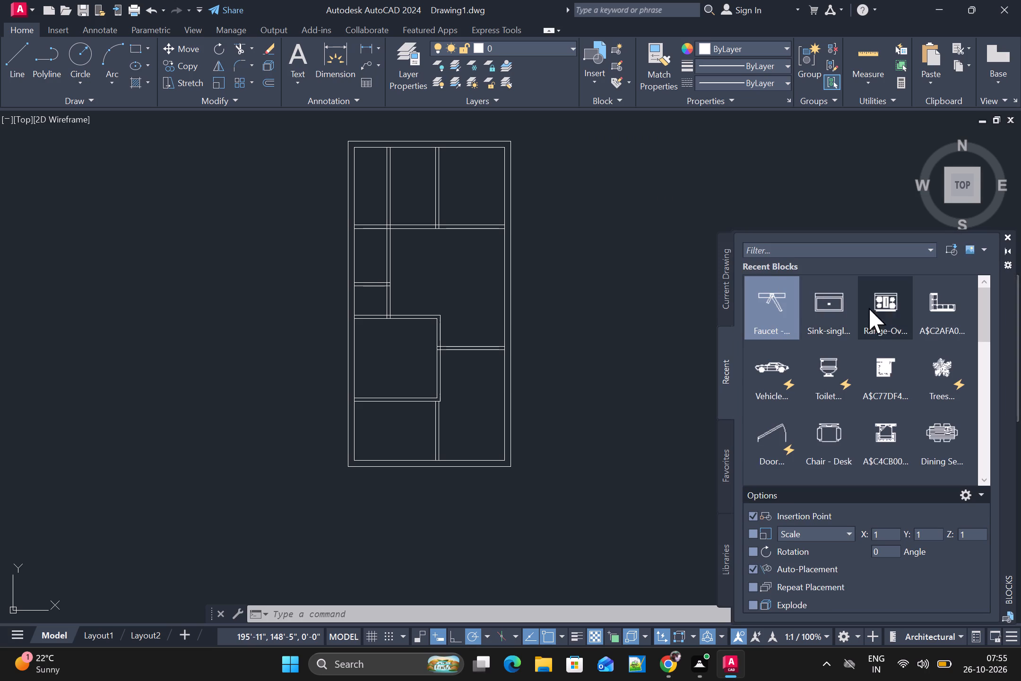
drag(937, 304, 569, 305)
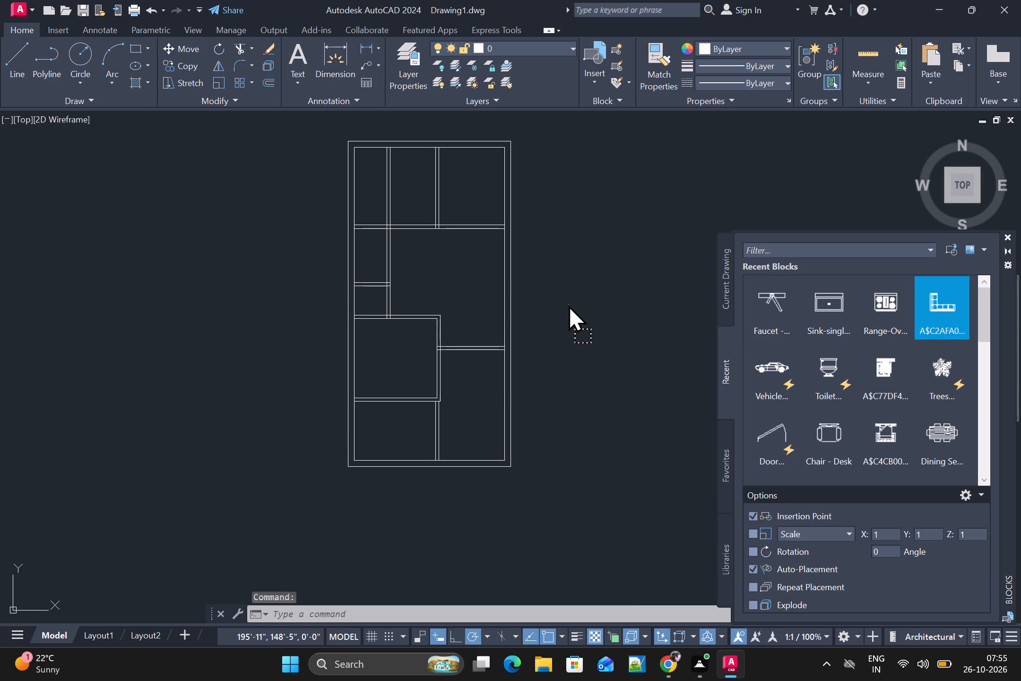
drag(569, 305, 476, 285)
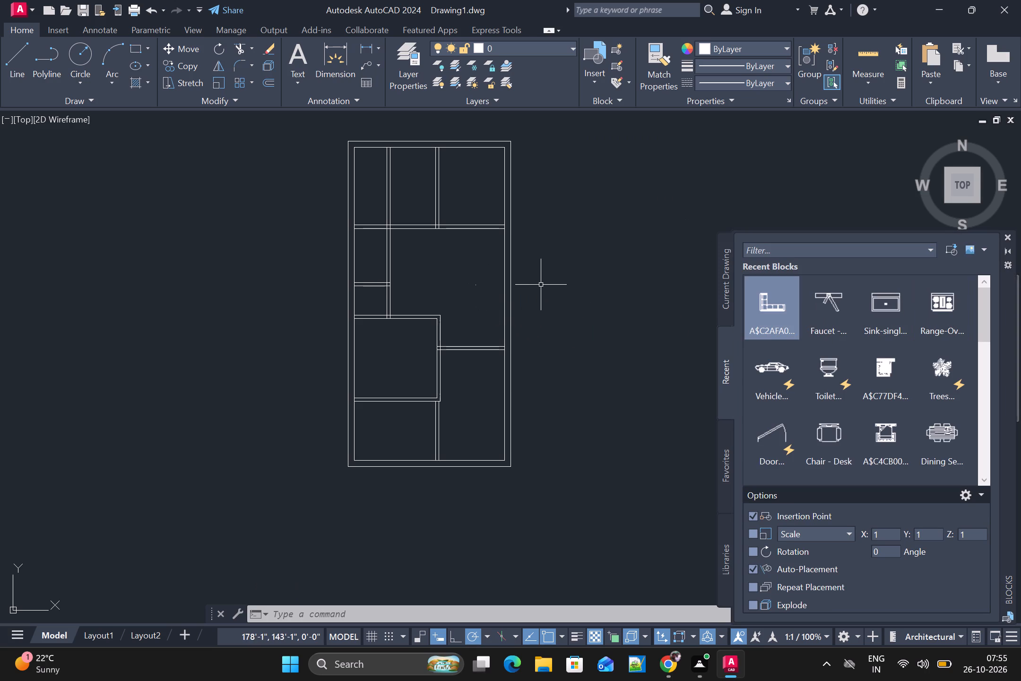
Scale up the tiny L-shaped sofa block in the central room from its lower-left corner, by a freehand factor of about 55'-6".
scroll(489, 287, up, 7)
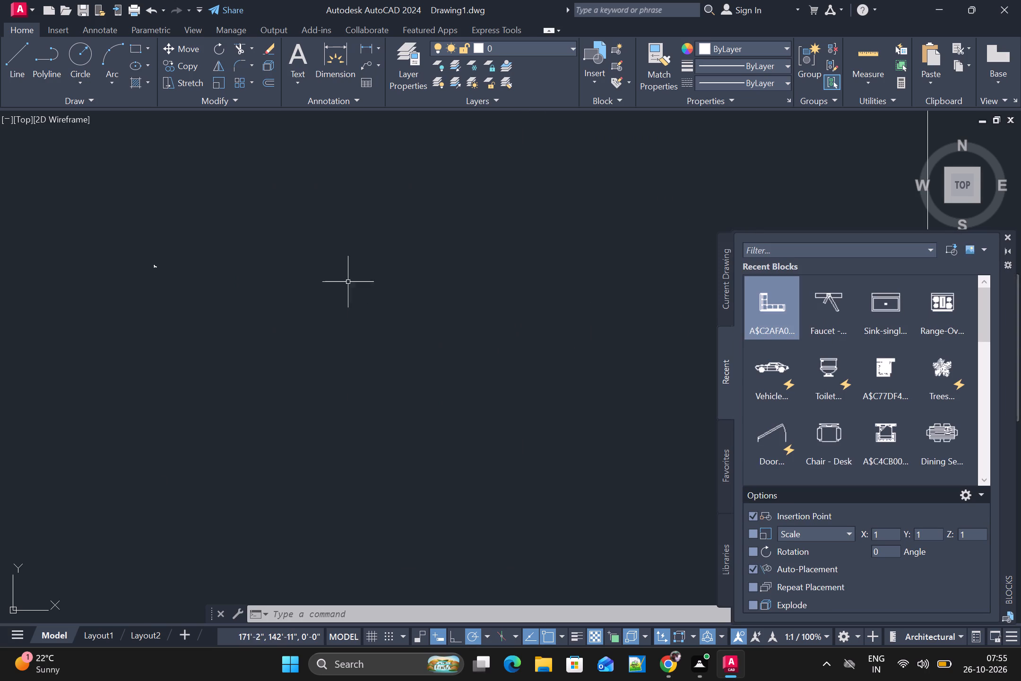
click(154, 268)
key(s)
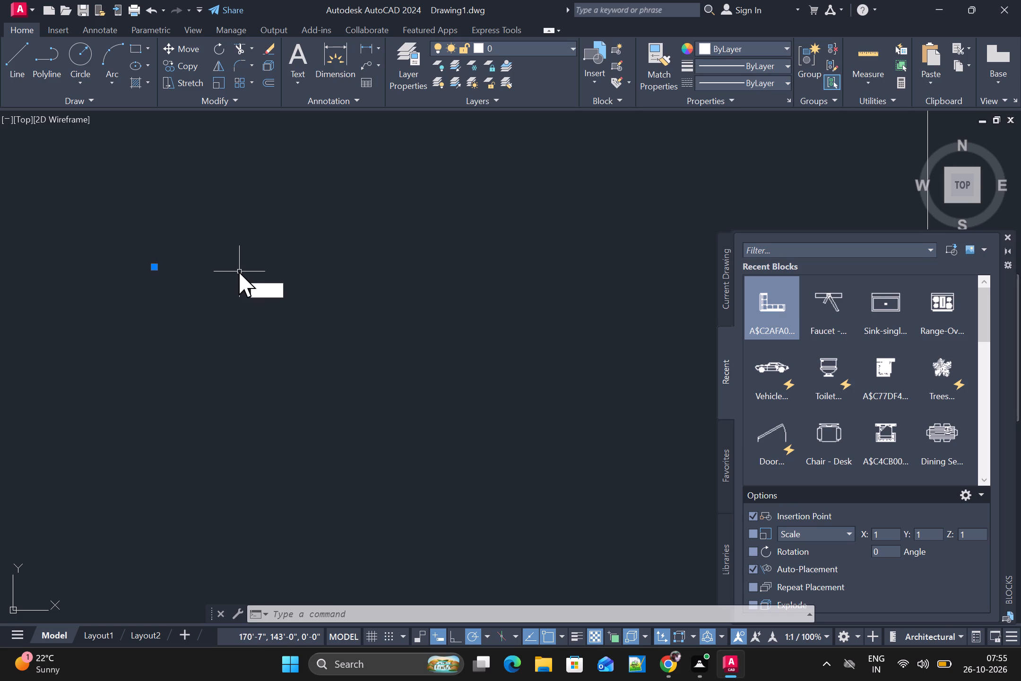
text(C)
key(space)
scroll(156, 266, up, 6)
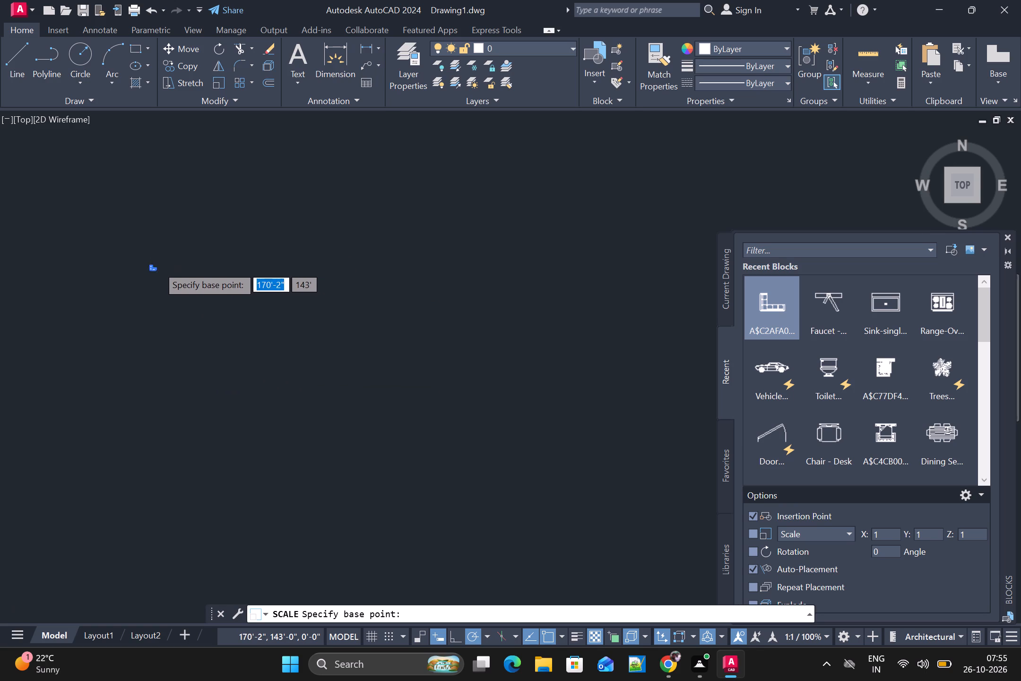
scroll(157, 266, up, 7)
scroll(142, 274, down, 2)
middle_drag(164, 281, 564, 165)
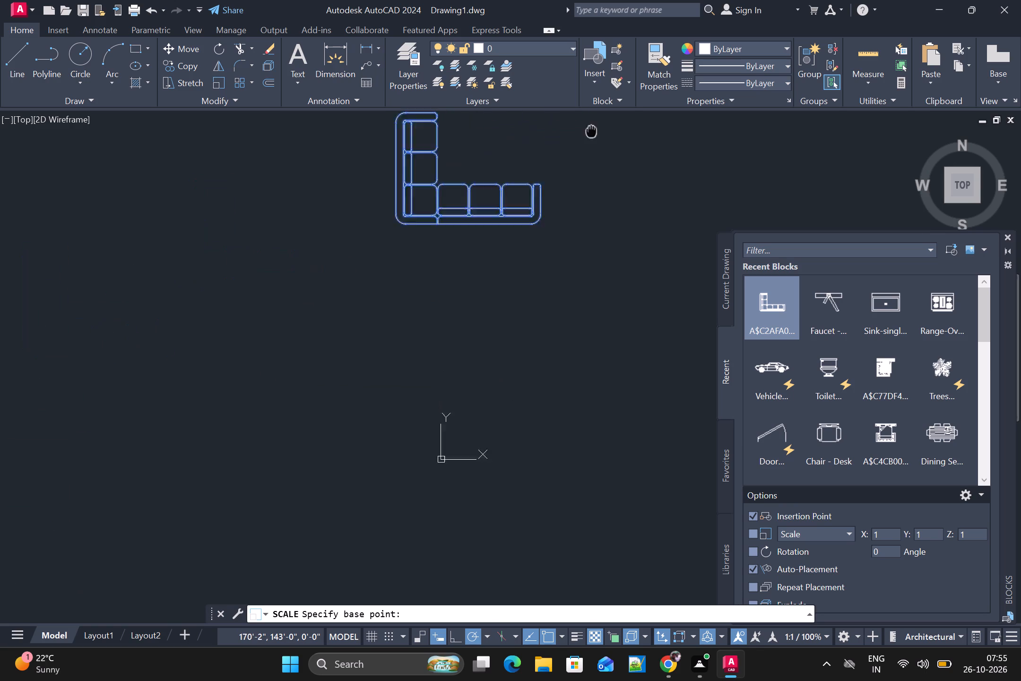
middle_drag(564, 165, 530, 215)
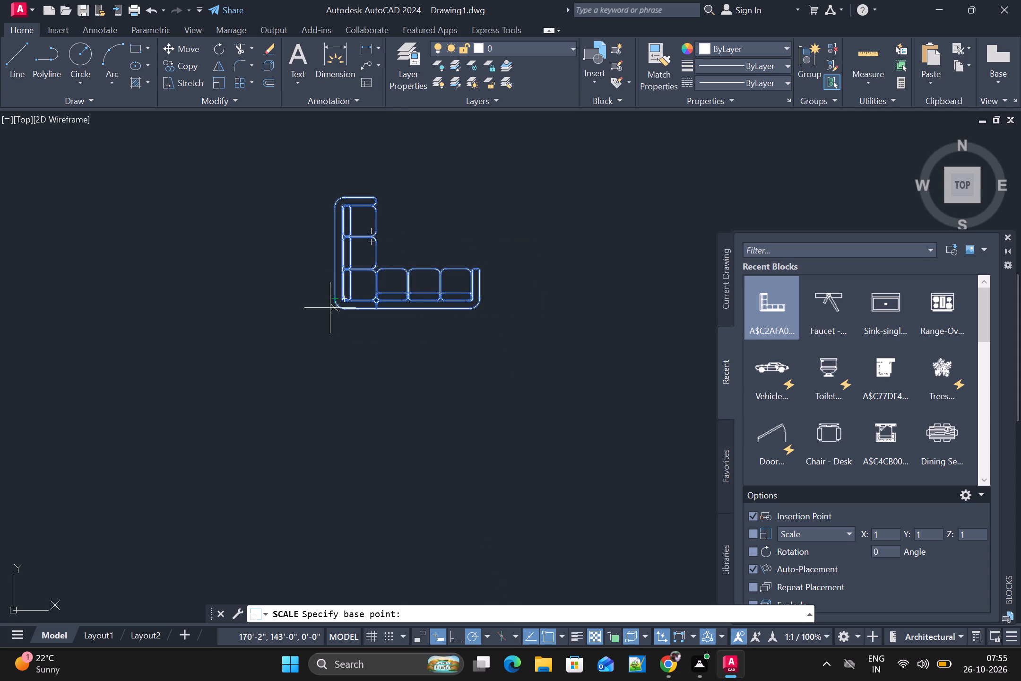
click(337, 303)
scroll(383, 273, down, 4)
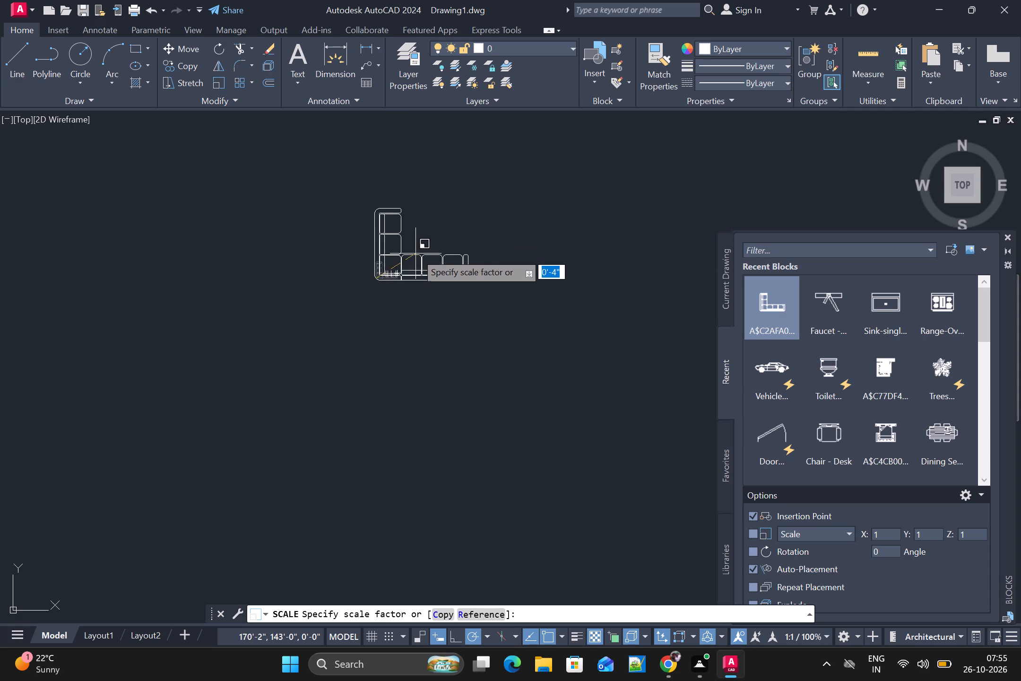
scroll(422, 249, down, 5)
scroll(498, 199, down, 5)
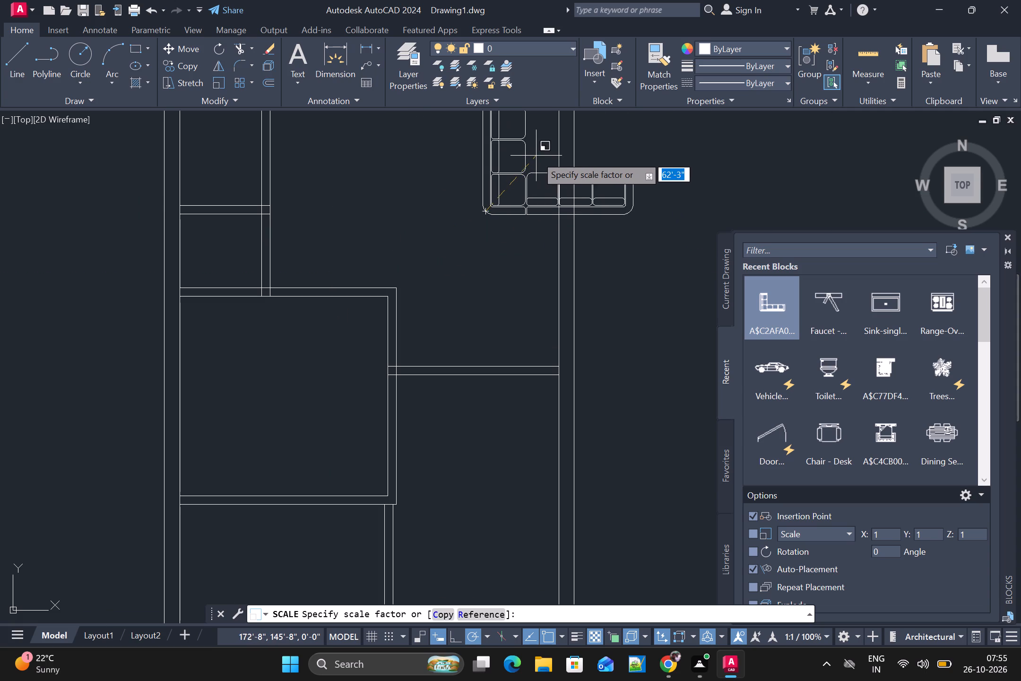
scroll(536, 156, down, 2)
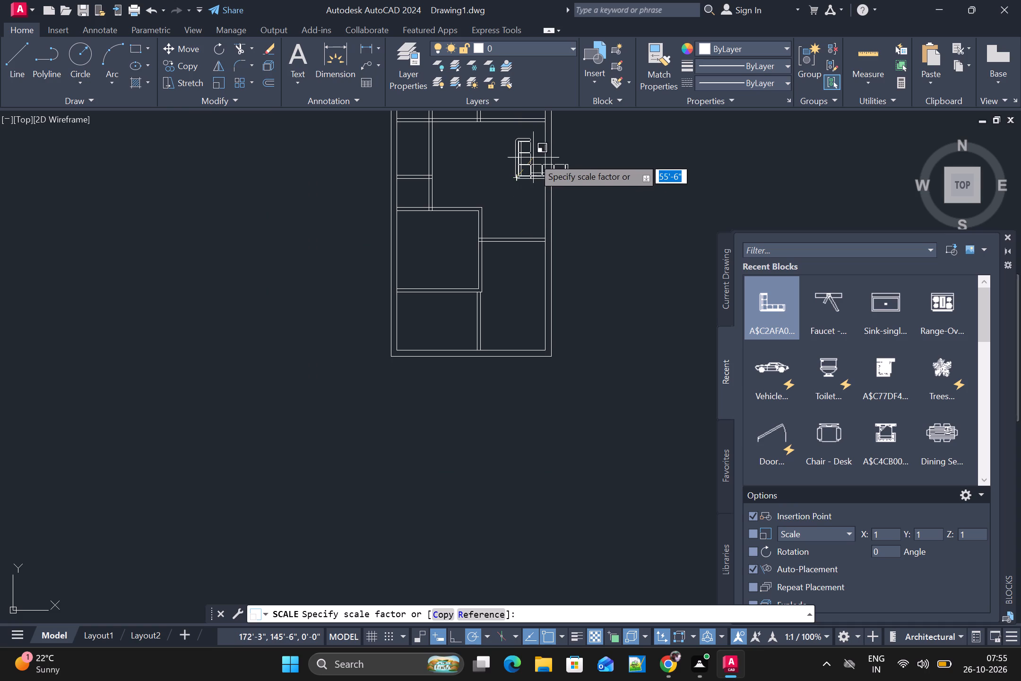
click(536, 155)
scroll(651, 191, down, 1)
middle_drag(715, 288, 709, 288)
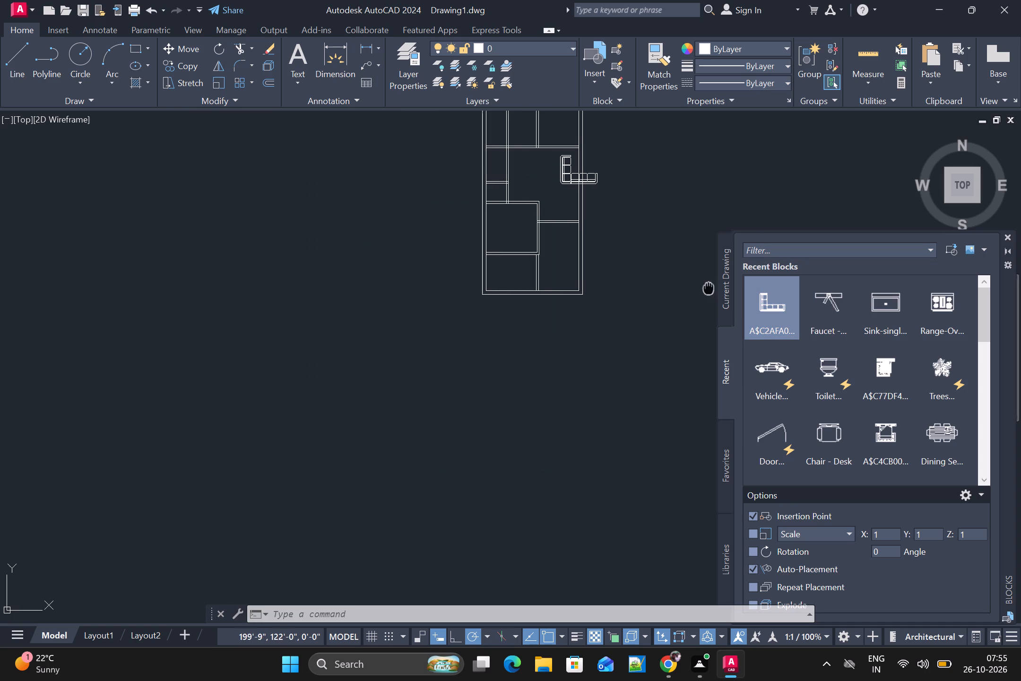
middle_drag(709, 288, 708, 288)
Insert the Vehicle block from the recent blocks outside the plan, below its lower-right corner.
scroll(589, 259, up, 1)
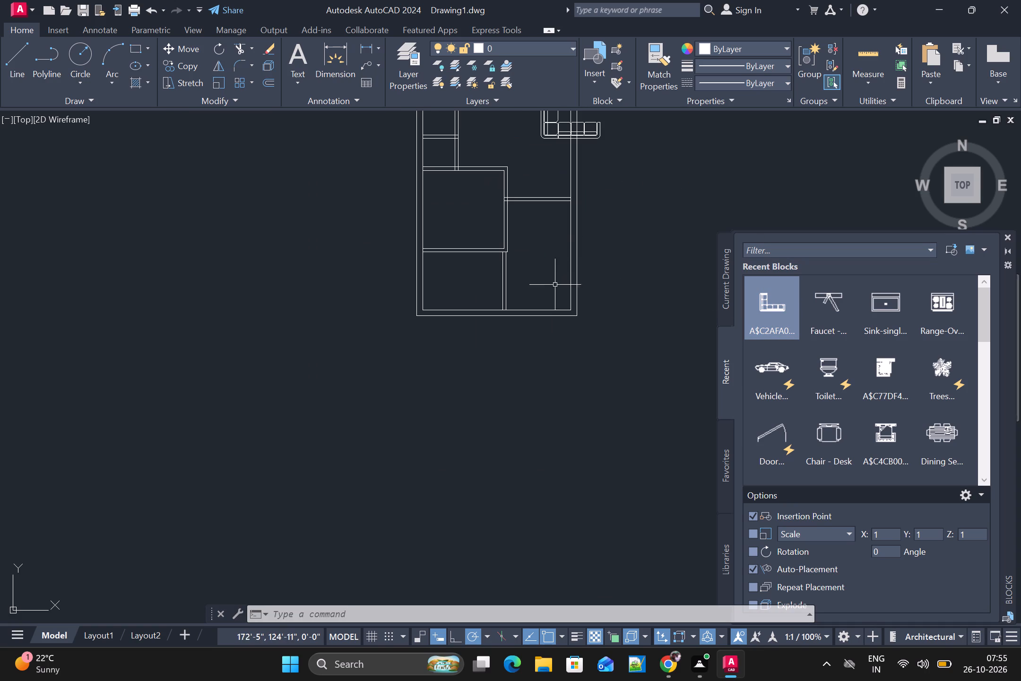
drag(776, 378, 609, 413)
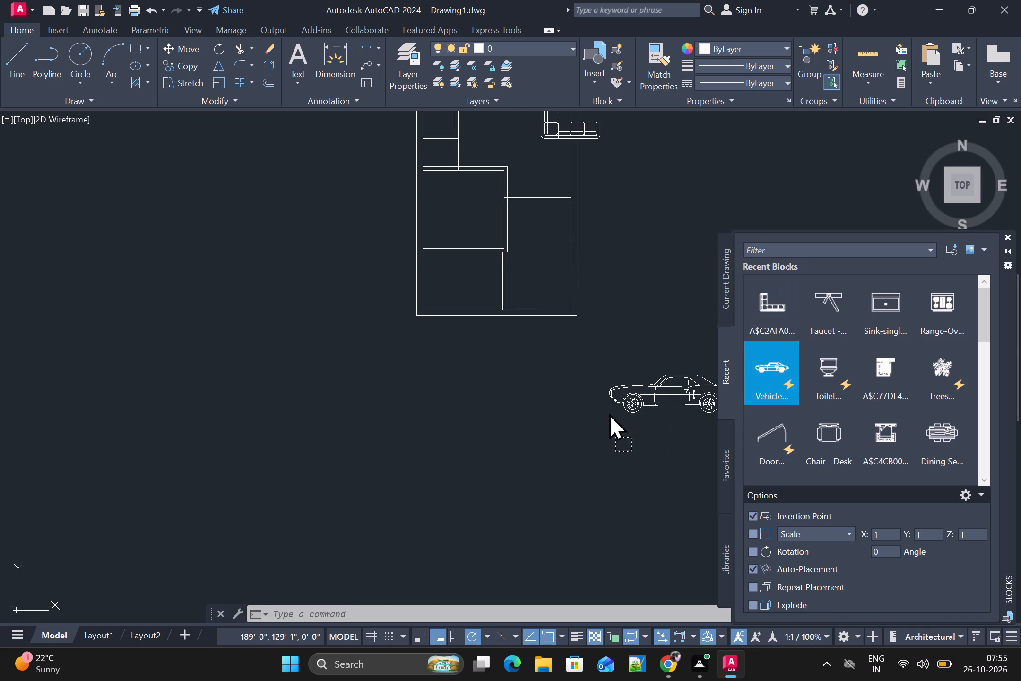
drag(609, 413, 608, 413)
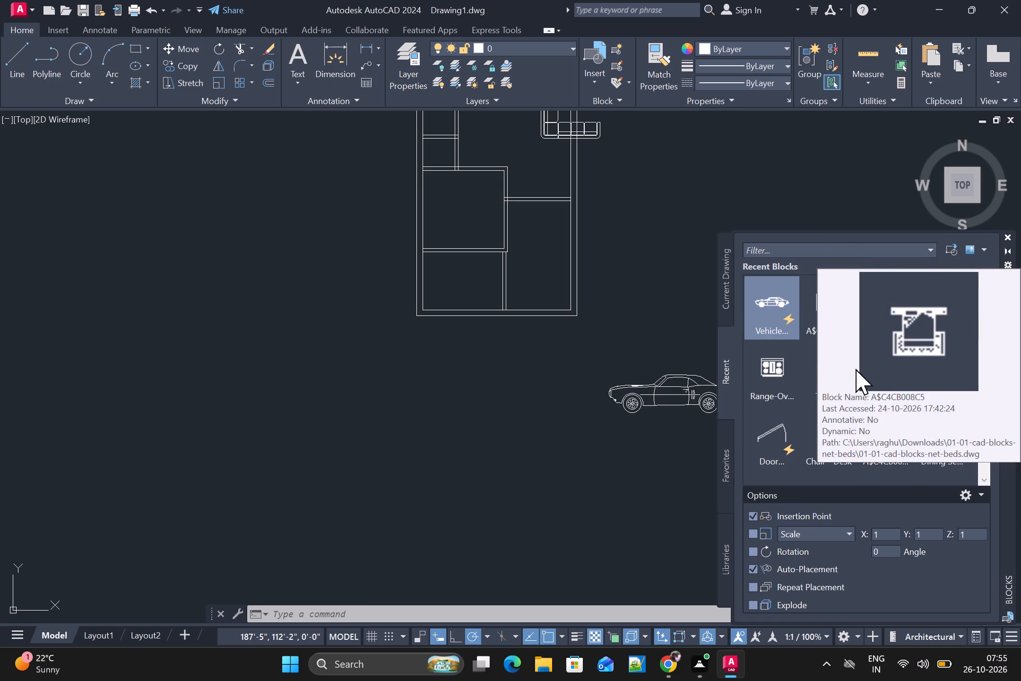
Insert the Range-Oven, Faucet and Sink-single kitchen blocks in the empty space outside the plan's right wall.
drag(779, 371, 767, 206)
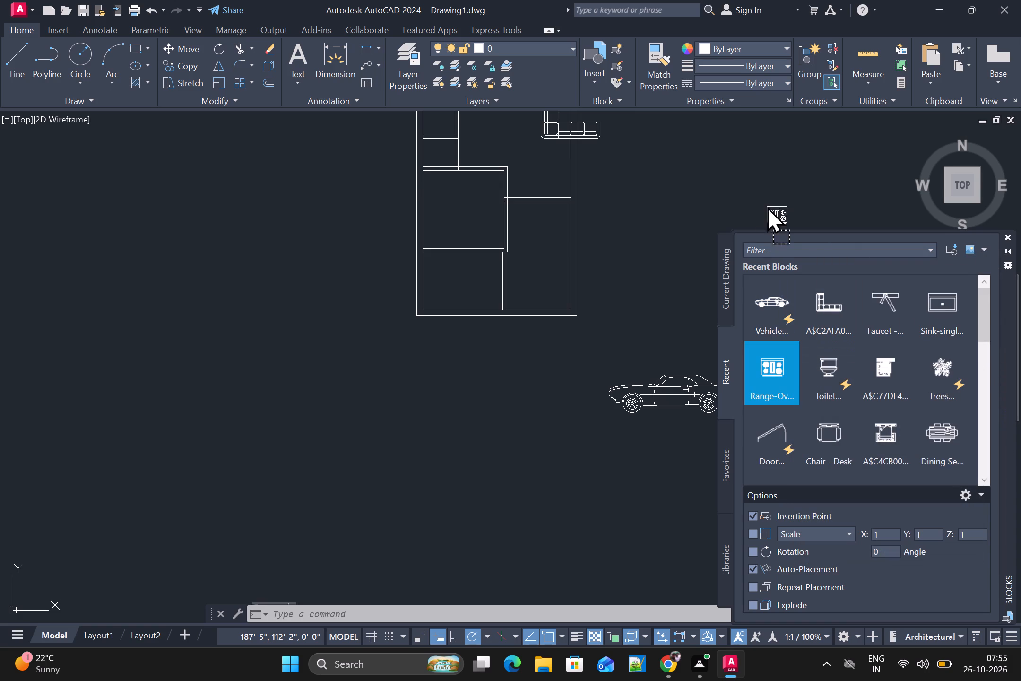
drag(767, 206, 767, 205)
drag(934, 307, 854, 158)
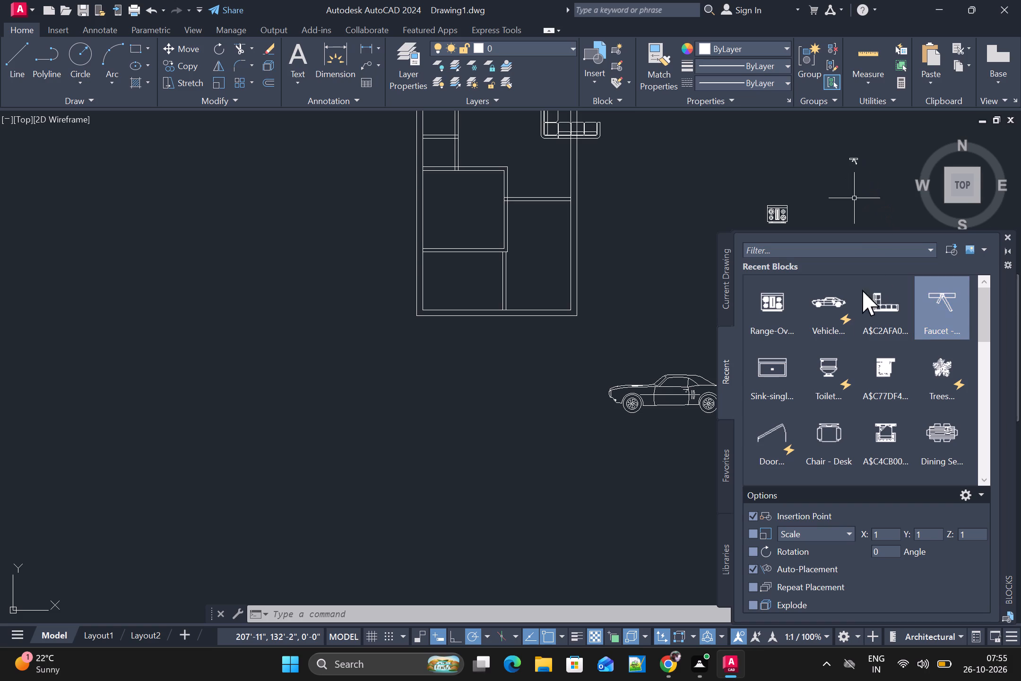
drag(757, 367, 768, 243)
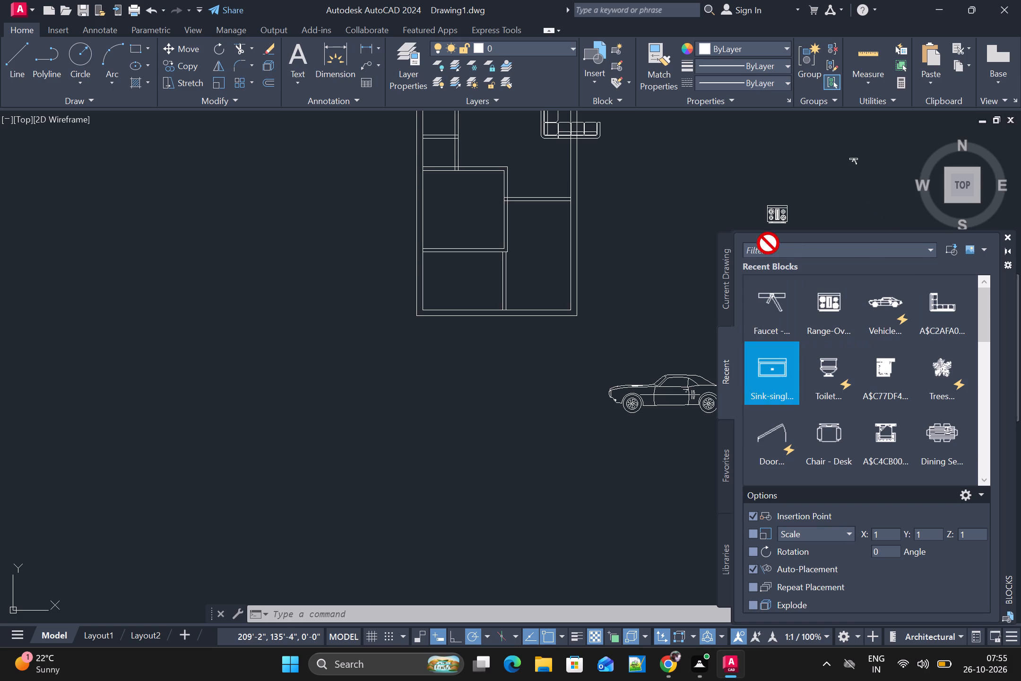
drag(768, 243, 781, 147)
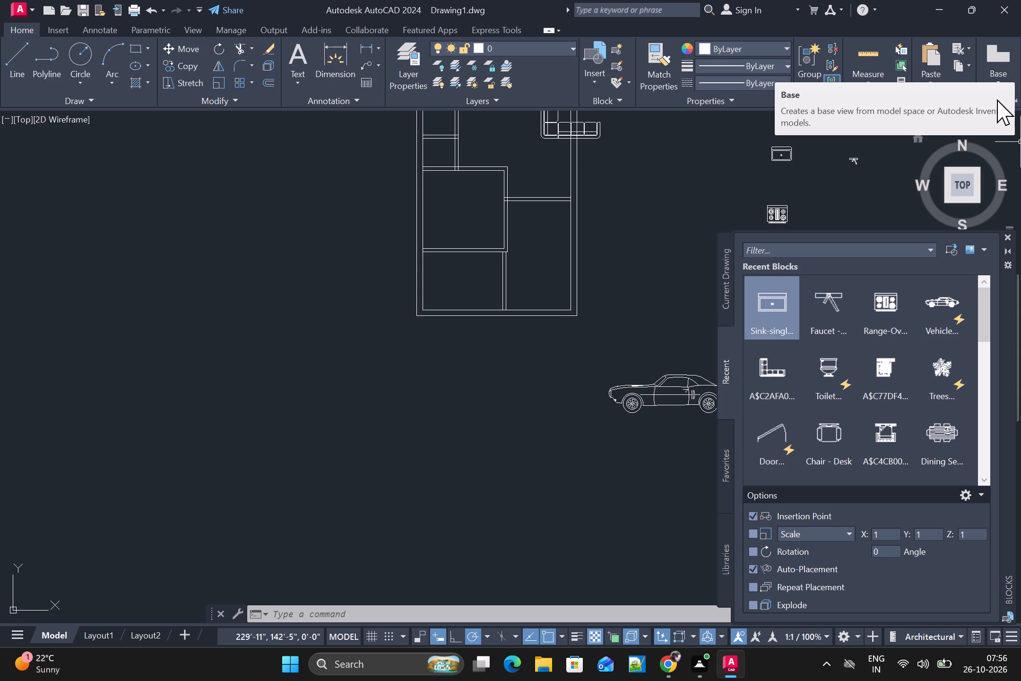
Insert the bed block A$C4CB008C5 from the recent blocks into the bottom-right room and close the block library.
scroll(796, 403, down, 1)
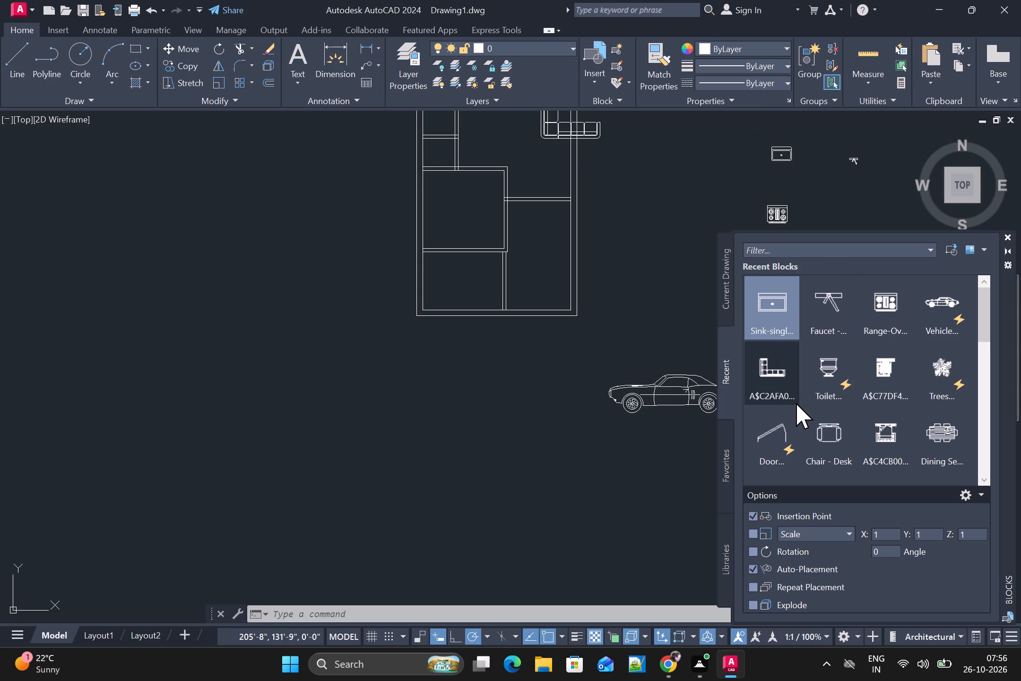
scroll(943, 387, down, 3)
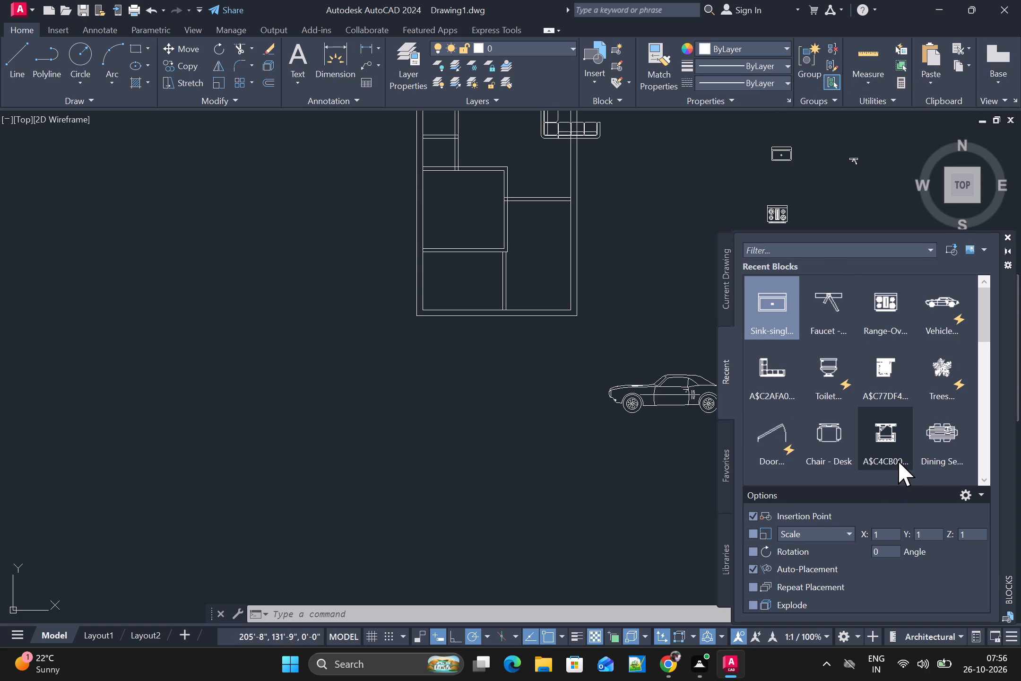
drag(894, 440, 526, 241)
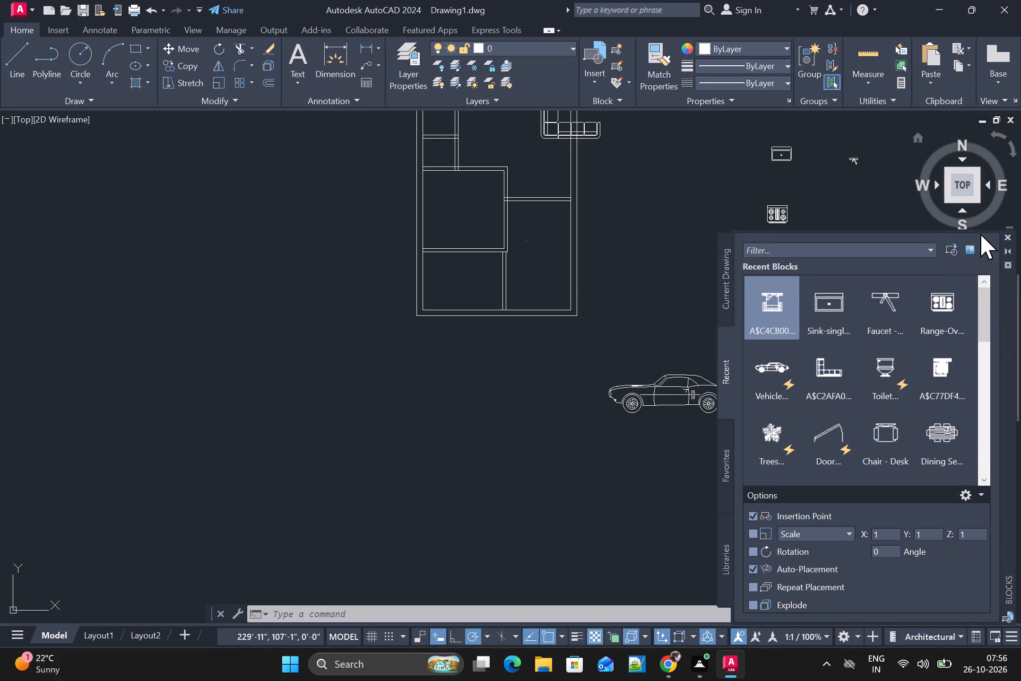
click(1012, 230)
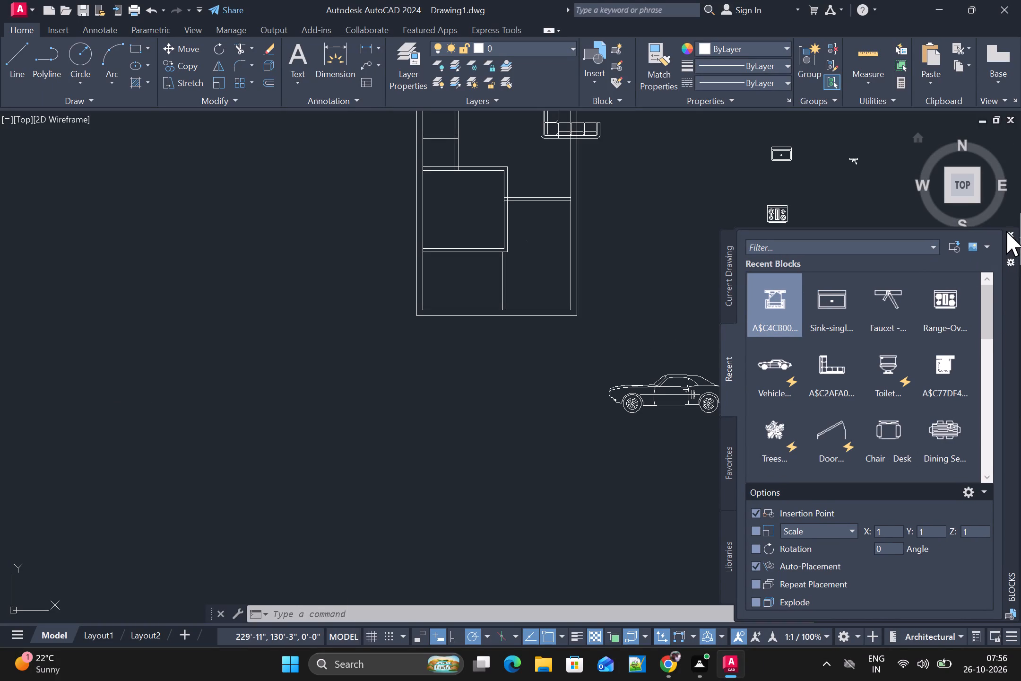
click(1008, 229)
Scale up the tiny bed block in the bottom-right room from its upper-left part, by a freehand factor of about 47'-7".
scroll(503, 246, up, 3)
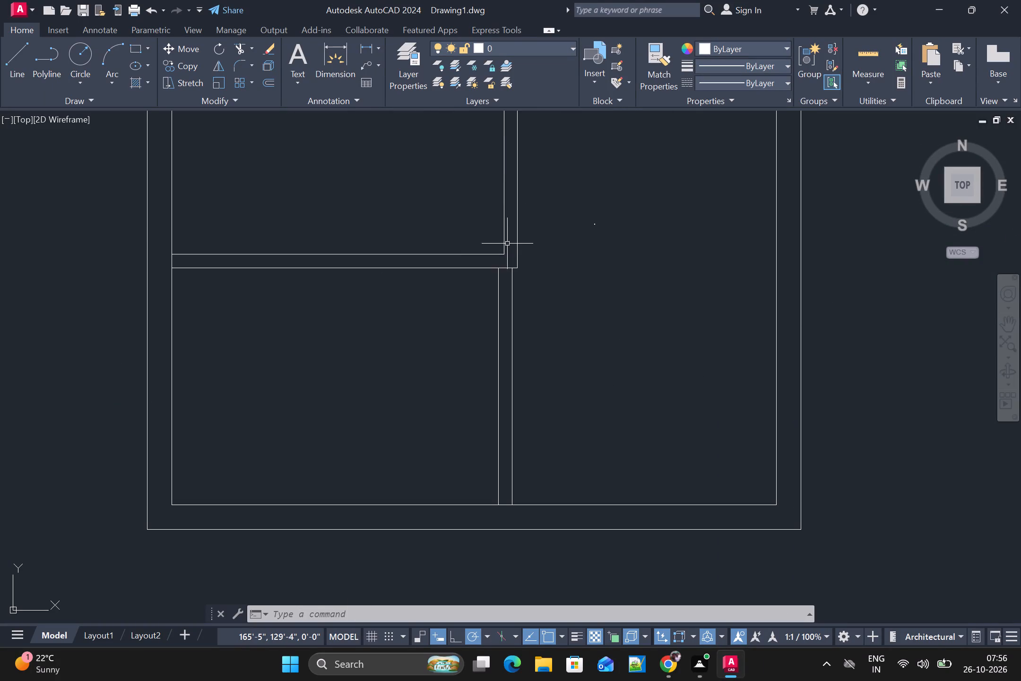
scroll(544, 228, up, 3)
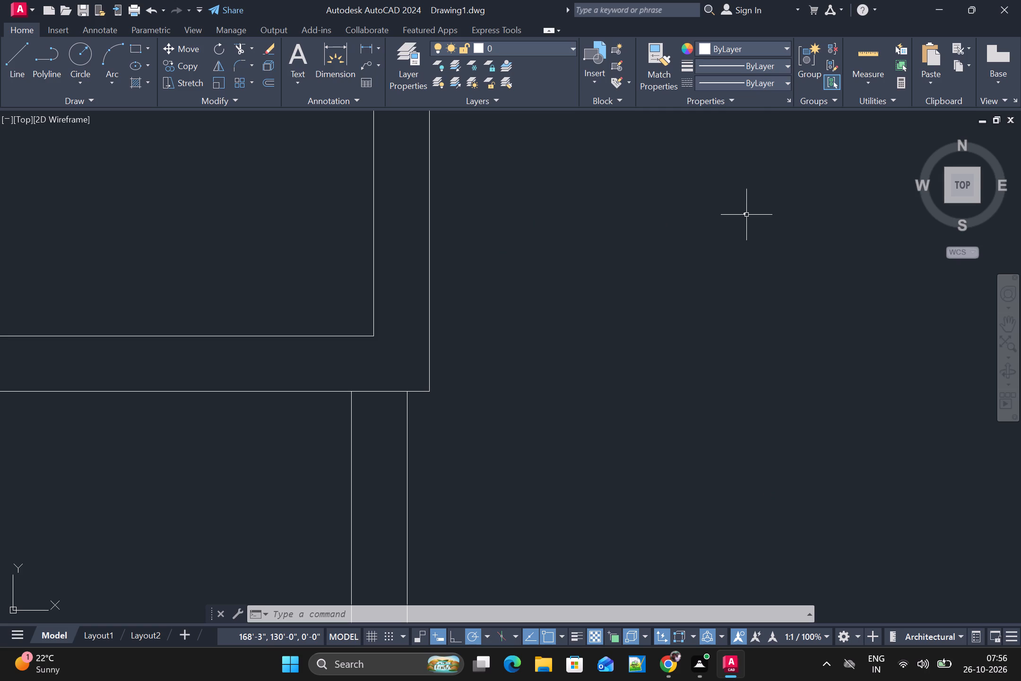
click(746, 207)
click(742, 215)
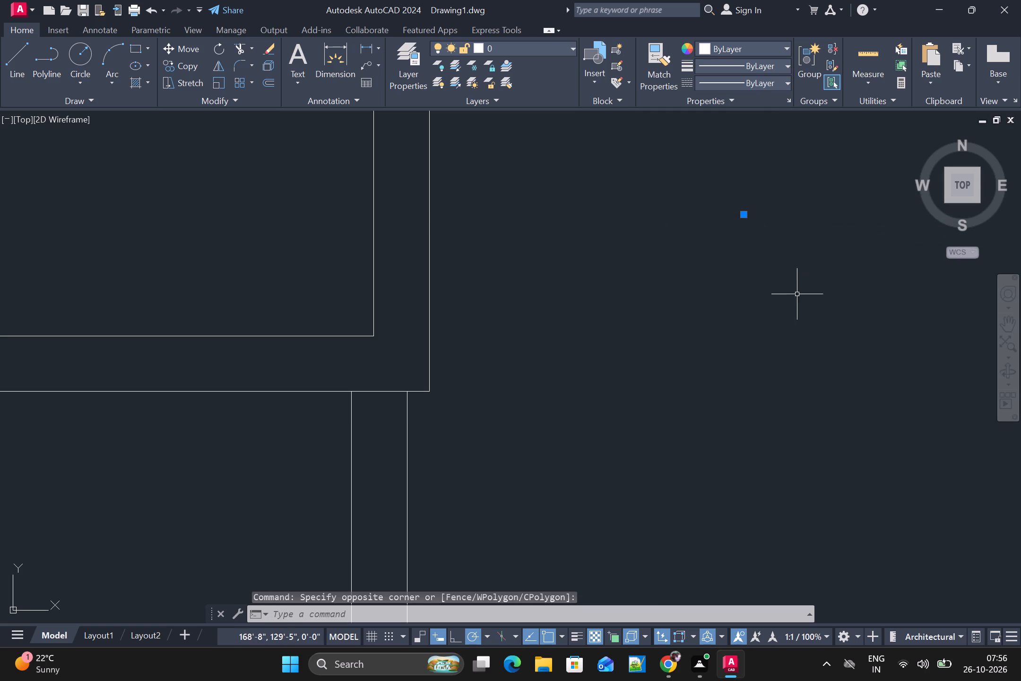
key(s)
key(c)
key(space)
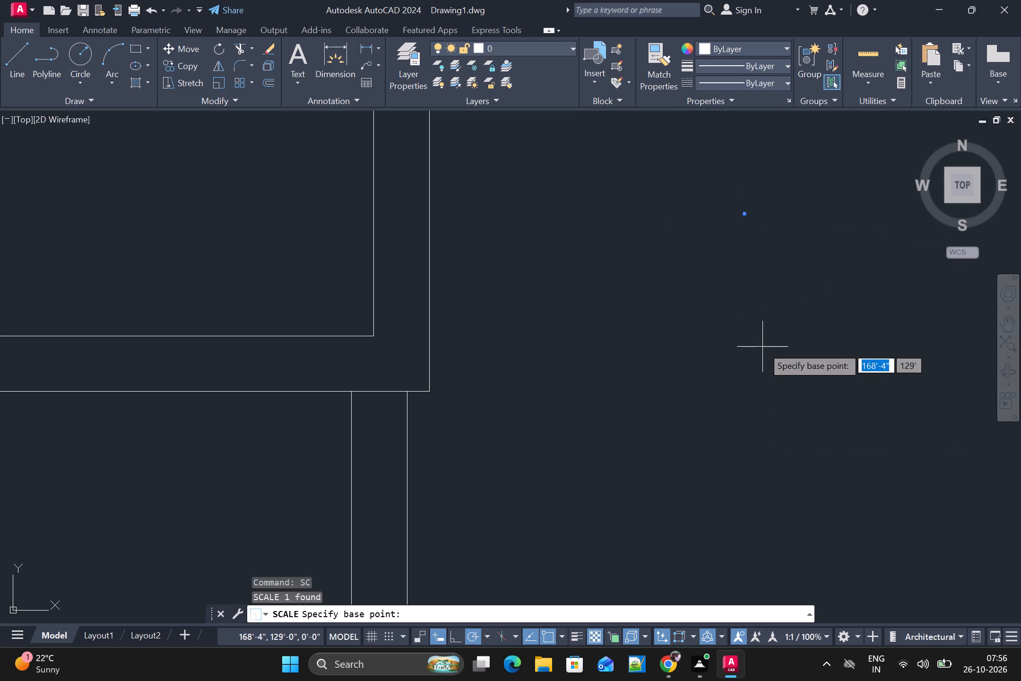
scroll(758, 201, up, 3)
scroll(709, 228, up, 4)
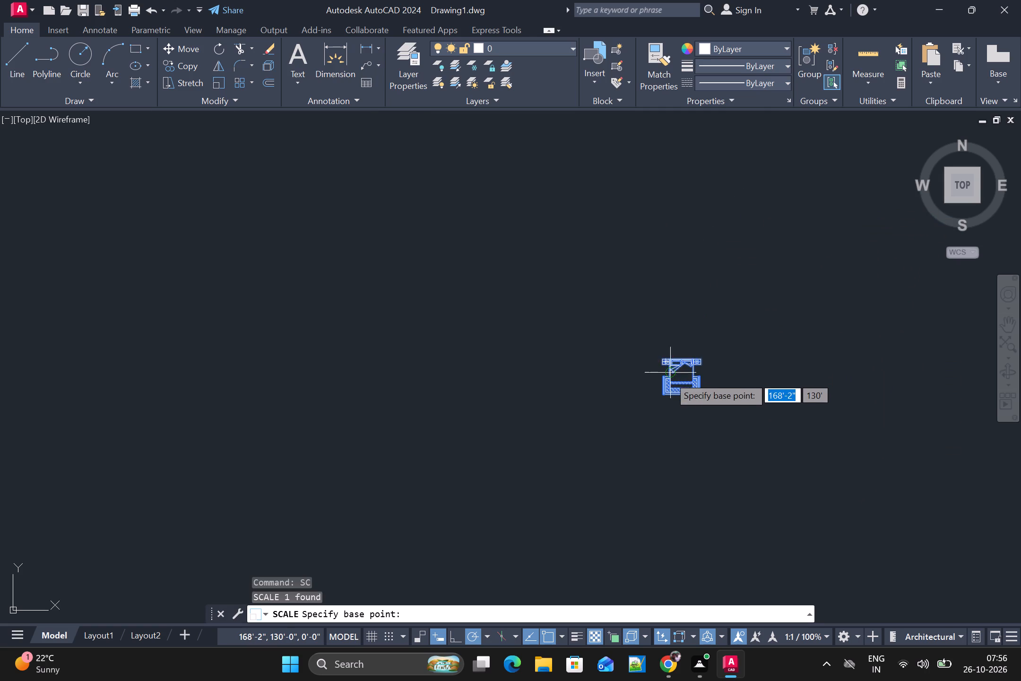
click(668, 360)
scroll(753, 436, down, 7)
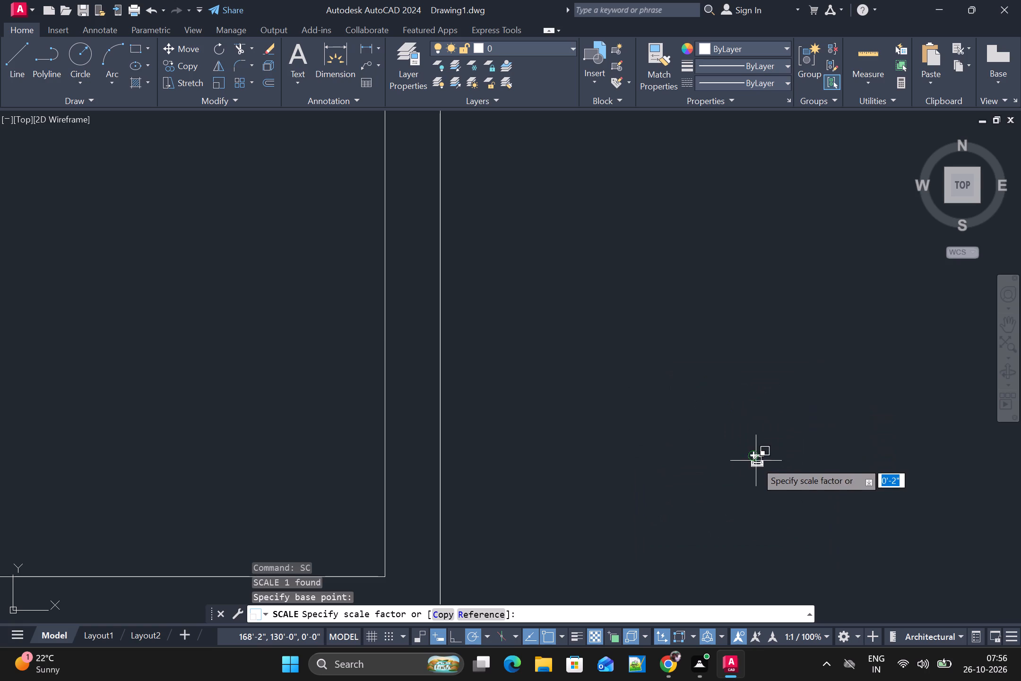
scroll(807, 438, down, 3)
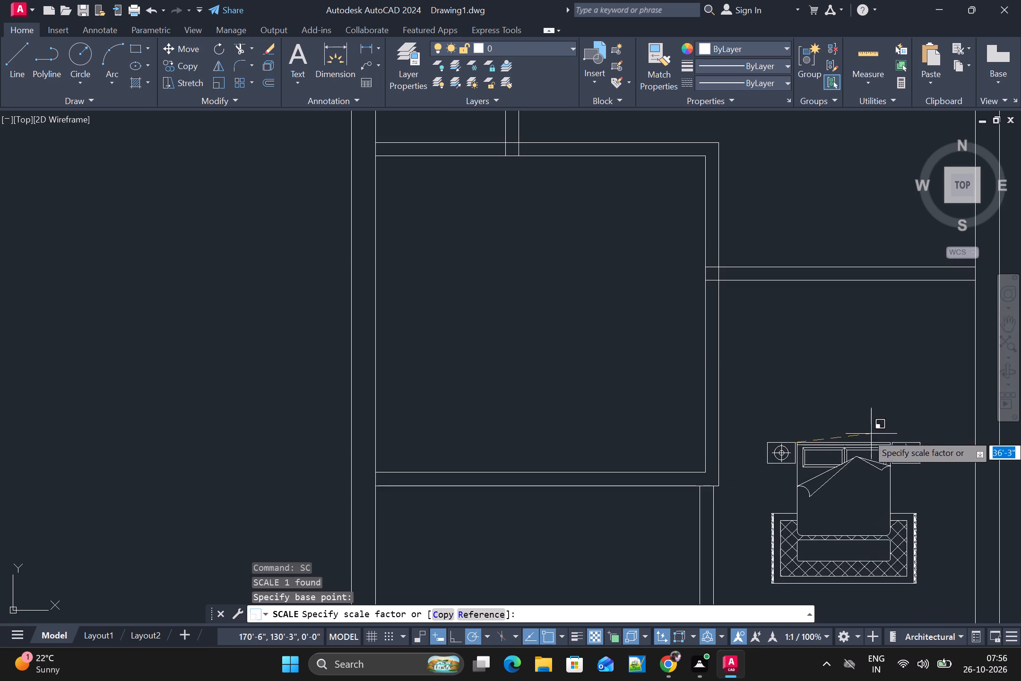
click(876, 385)
scroll(860, 447, down, 2)
middle_drag(847, 479, 794, 460)
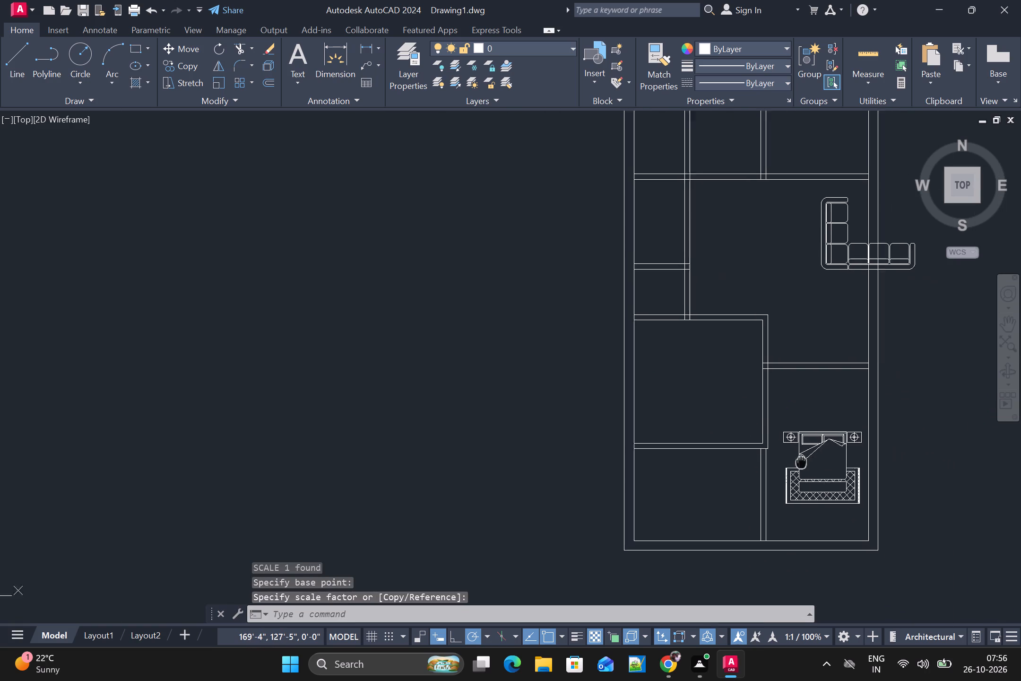
middle_drag(794, 460, 659, 493)
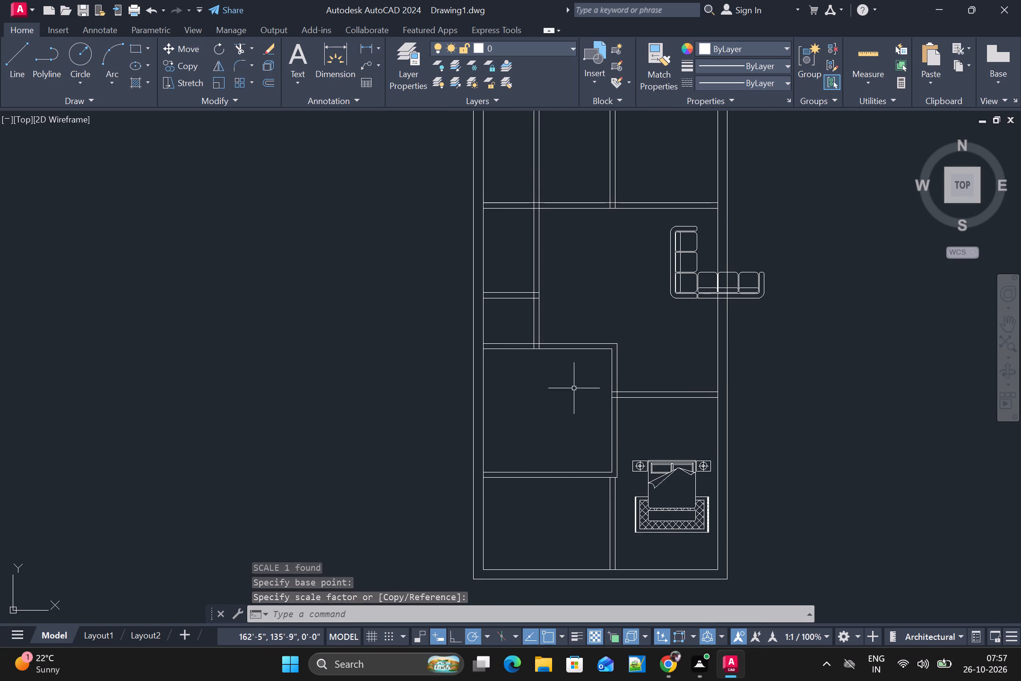
key(Escape)
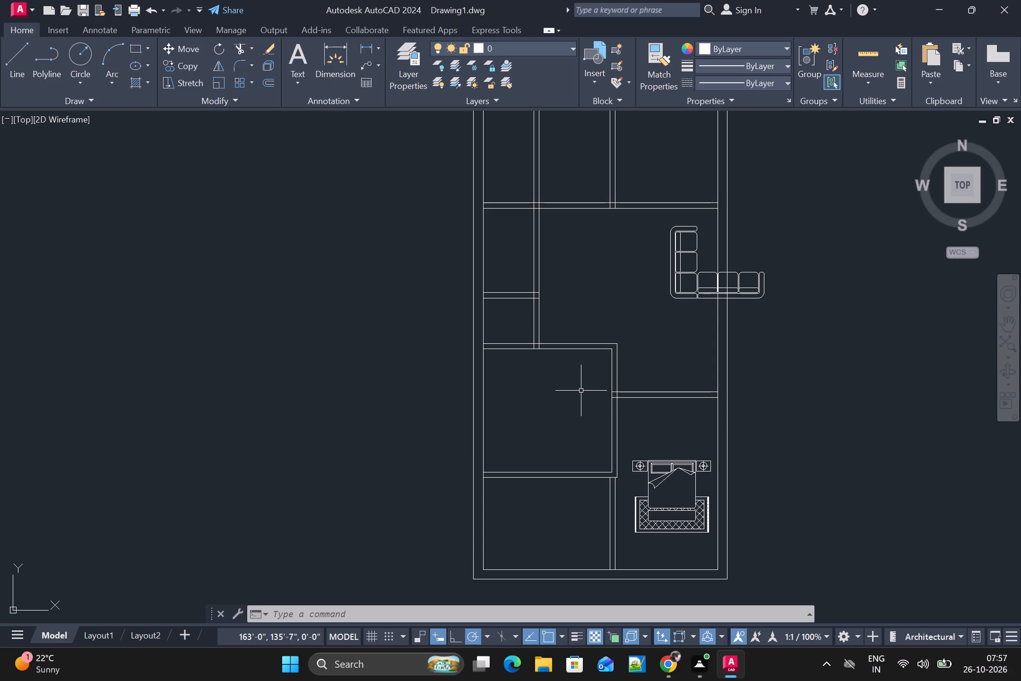
Rotate the L-shaped sofa 90° counterclockwise about its lower-left corner so its long back faces the right outer wall.
text(RO)
key(Return)
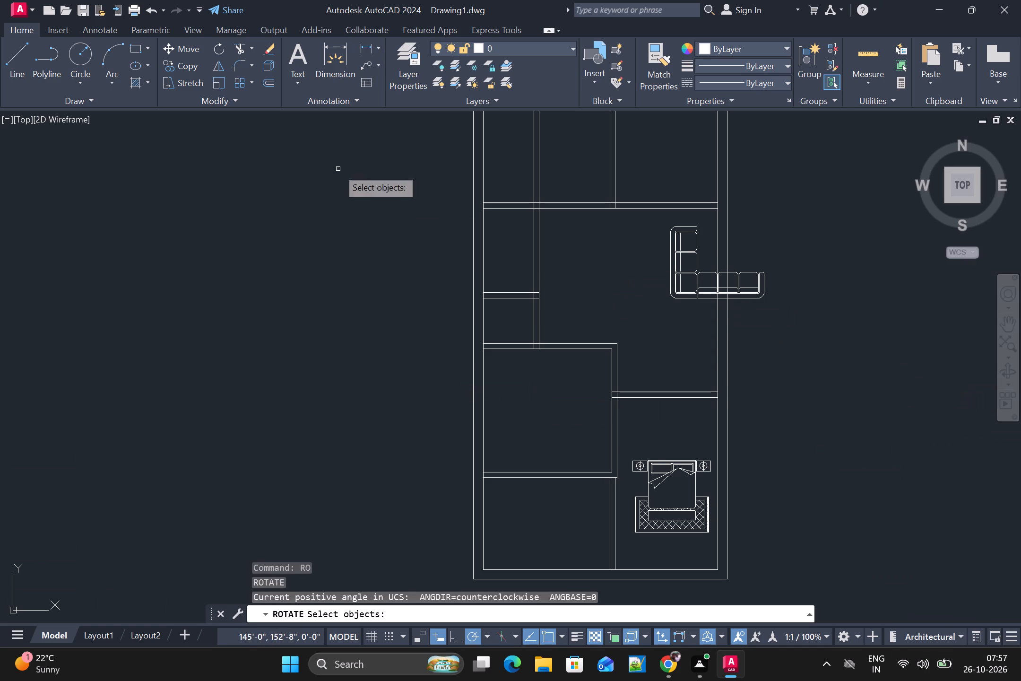
click(669, 296)
key(space)
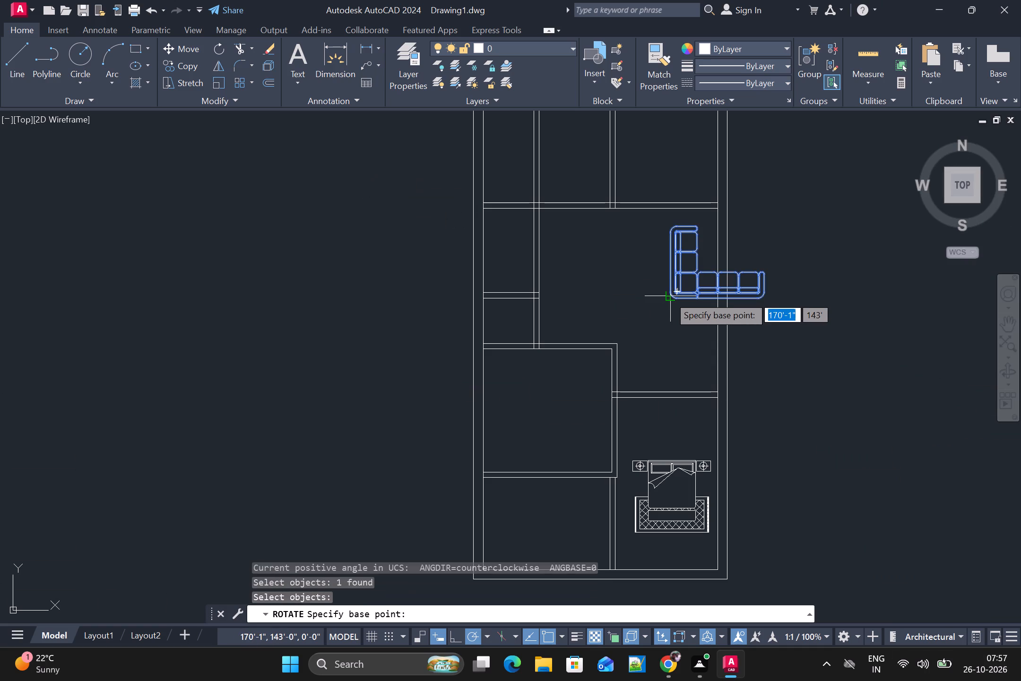
click(678, 288)
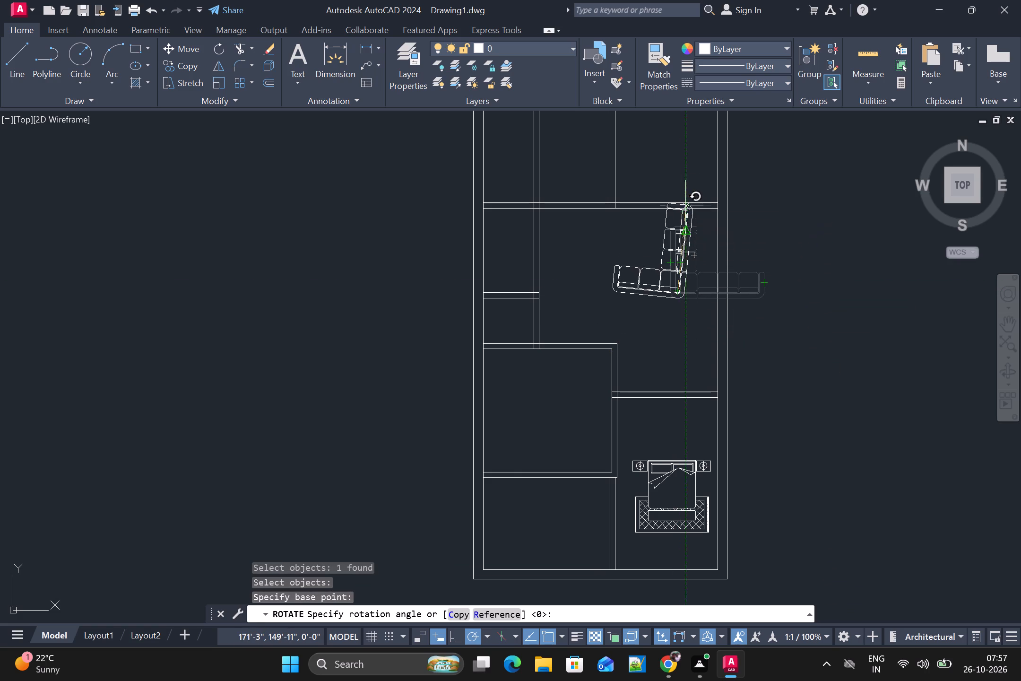
click(677, 167)
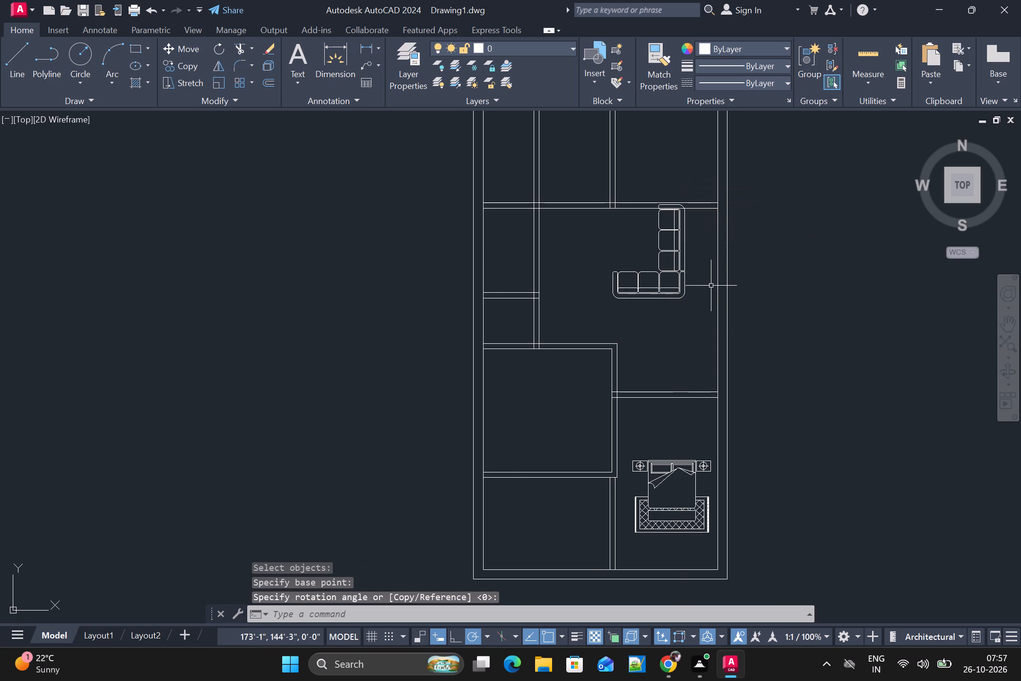
Move the L-shaped sofa about 3'-8" down and to the right, beside the inner face of the right outer wall.
text(M)
key(space)
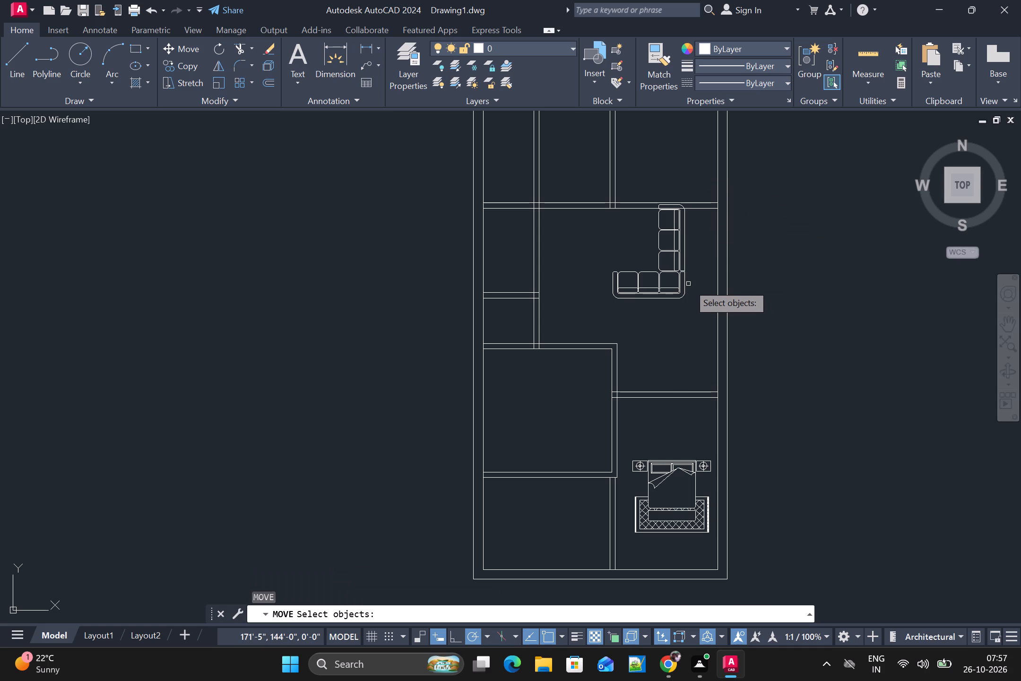
click(687, 284)
click(675, 283)
key(space)
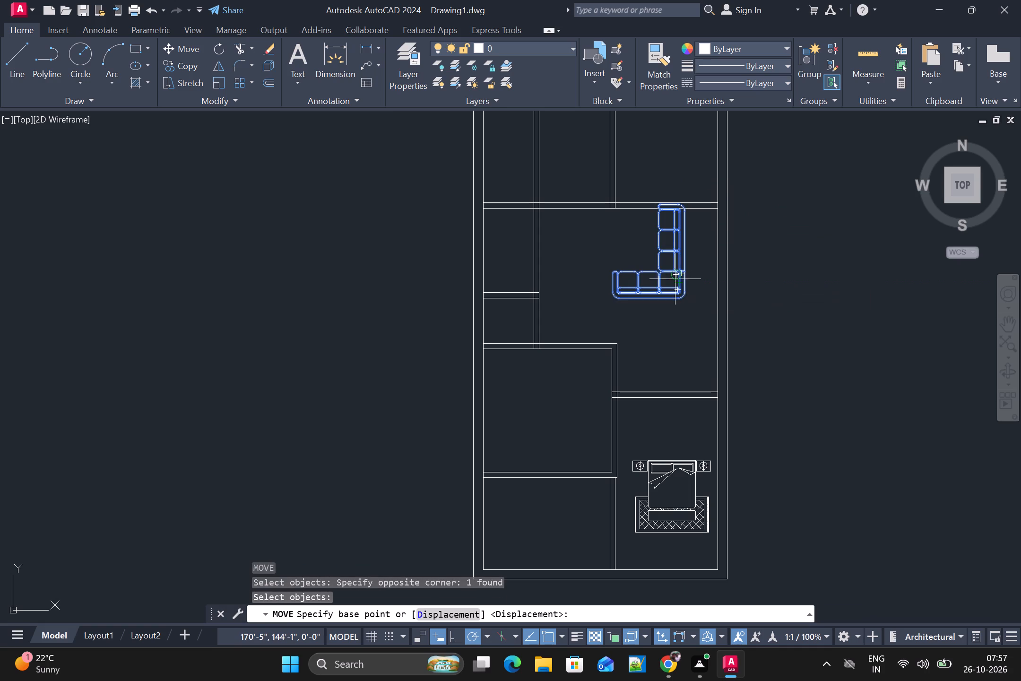
click(679, 274)
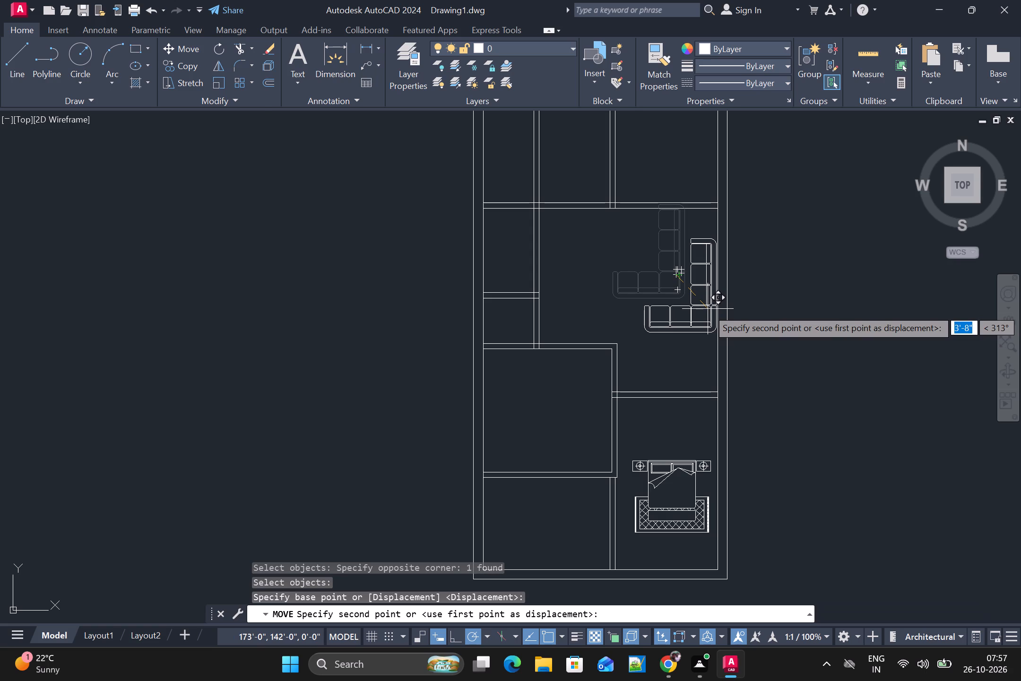
scroll(708, 309, up, 2)
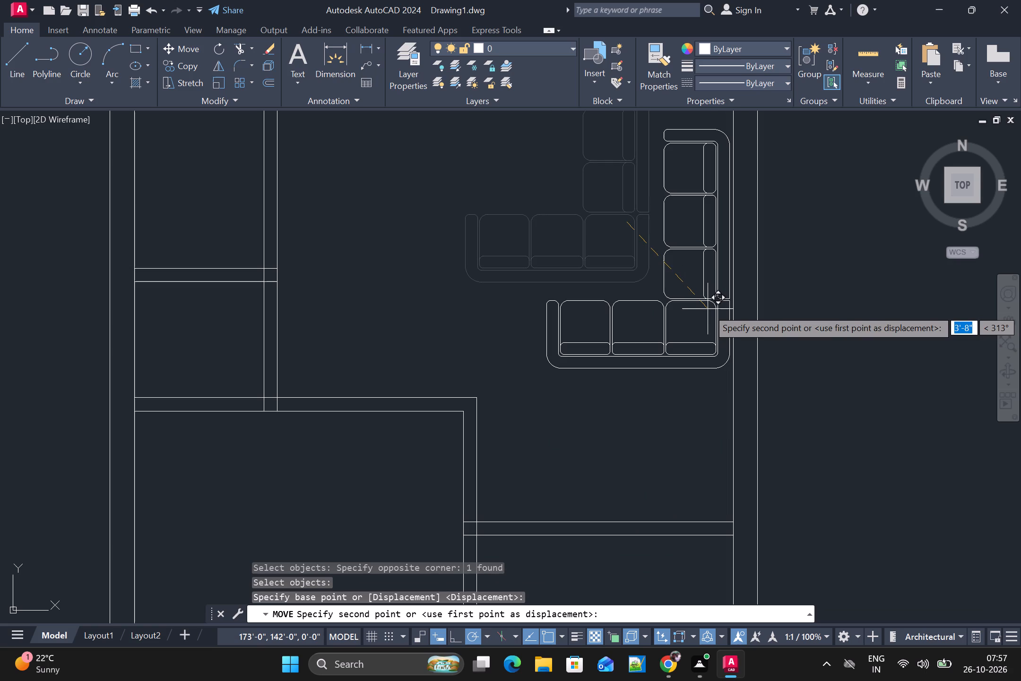
click(708, 309)
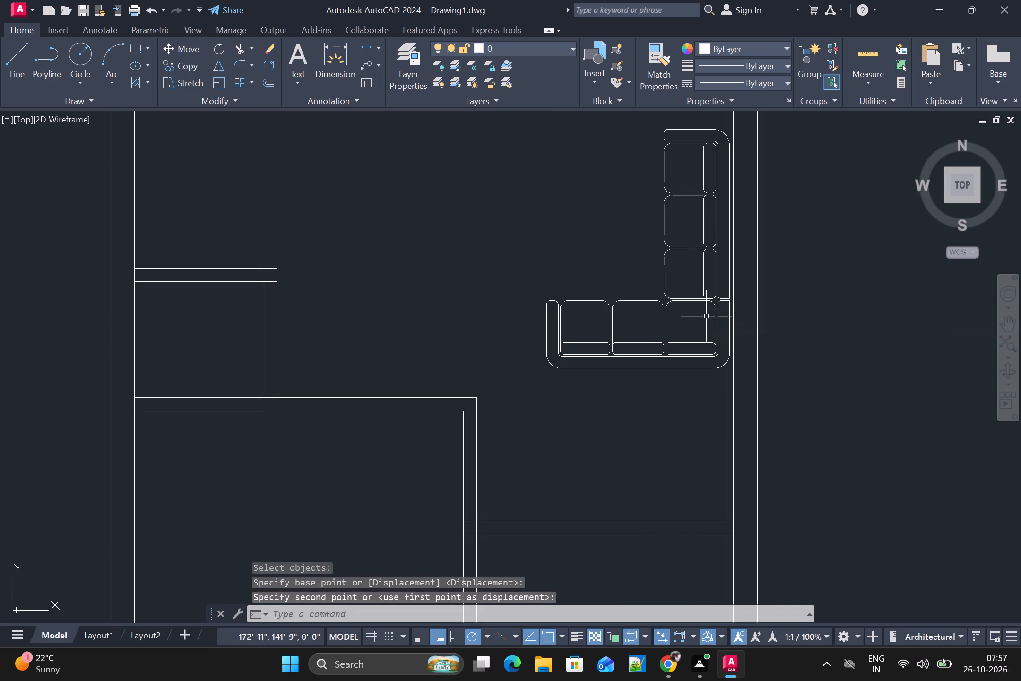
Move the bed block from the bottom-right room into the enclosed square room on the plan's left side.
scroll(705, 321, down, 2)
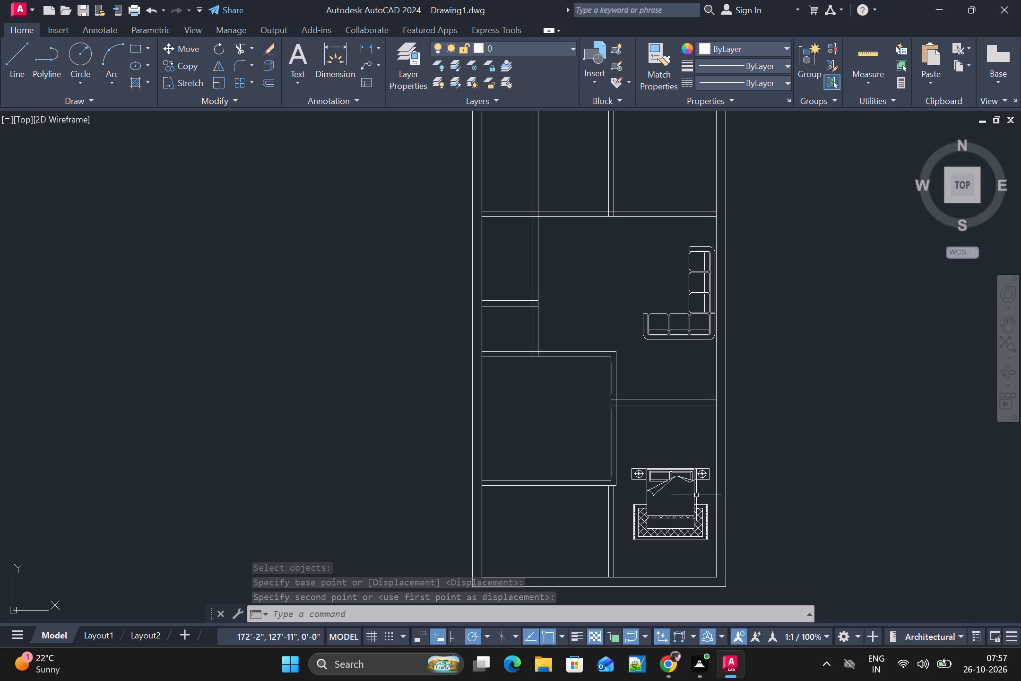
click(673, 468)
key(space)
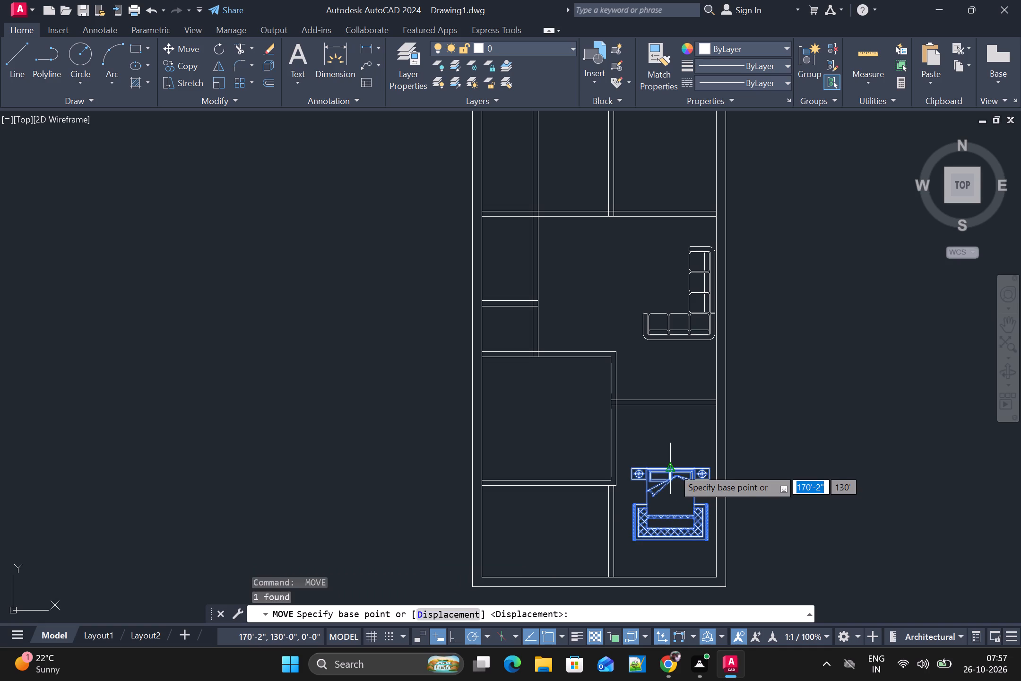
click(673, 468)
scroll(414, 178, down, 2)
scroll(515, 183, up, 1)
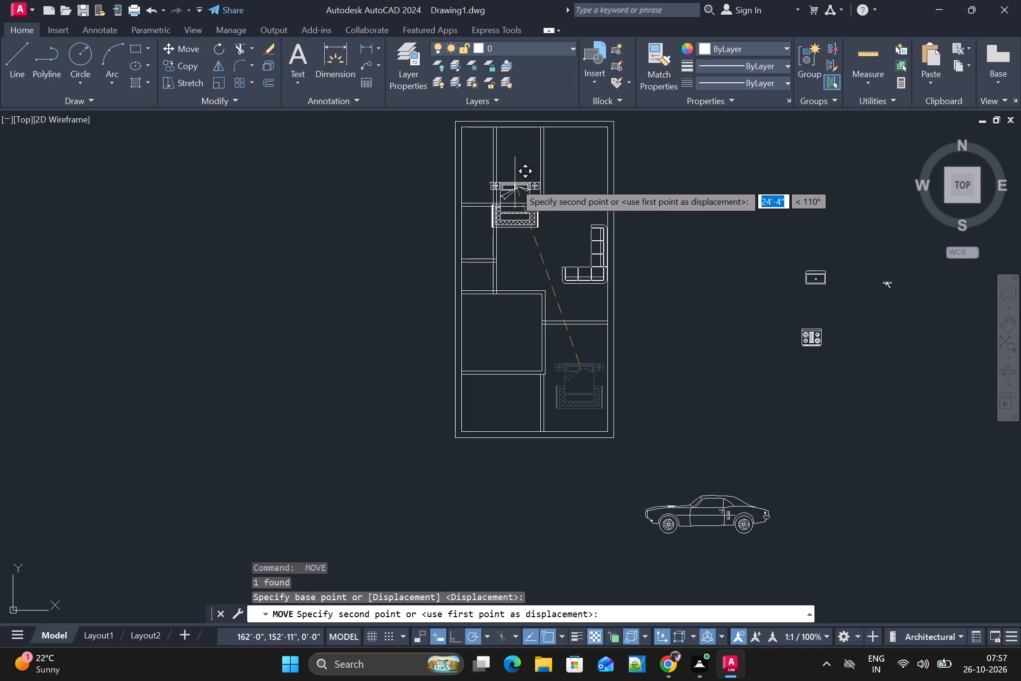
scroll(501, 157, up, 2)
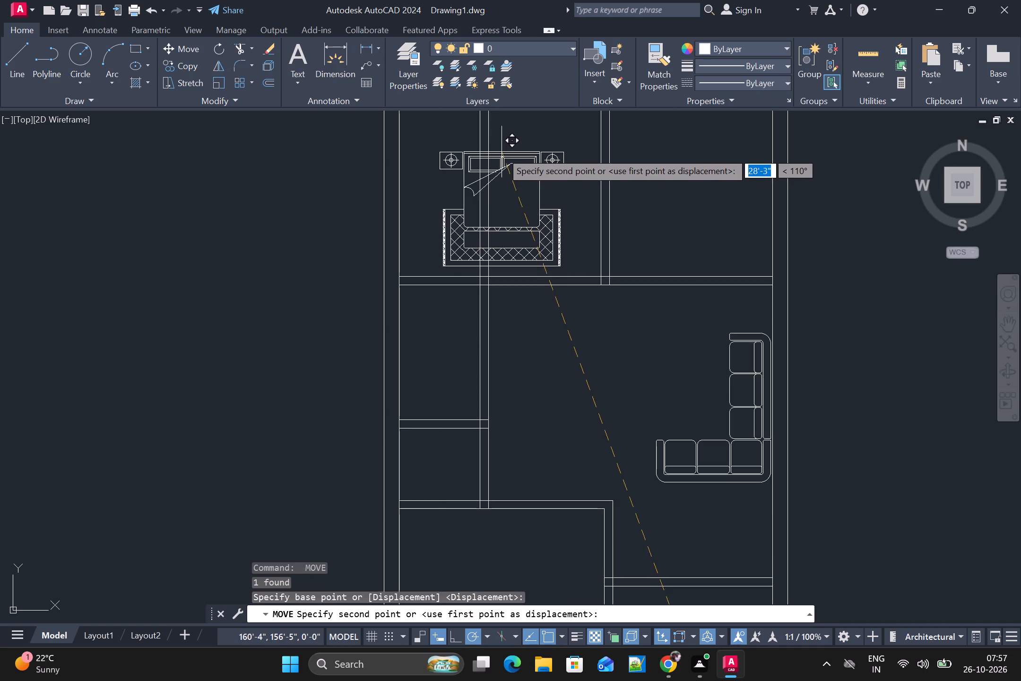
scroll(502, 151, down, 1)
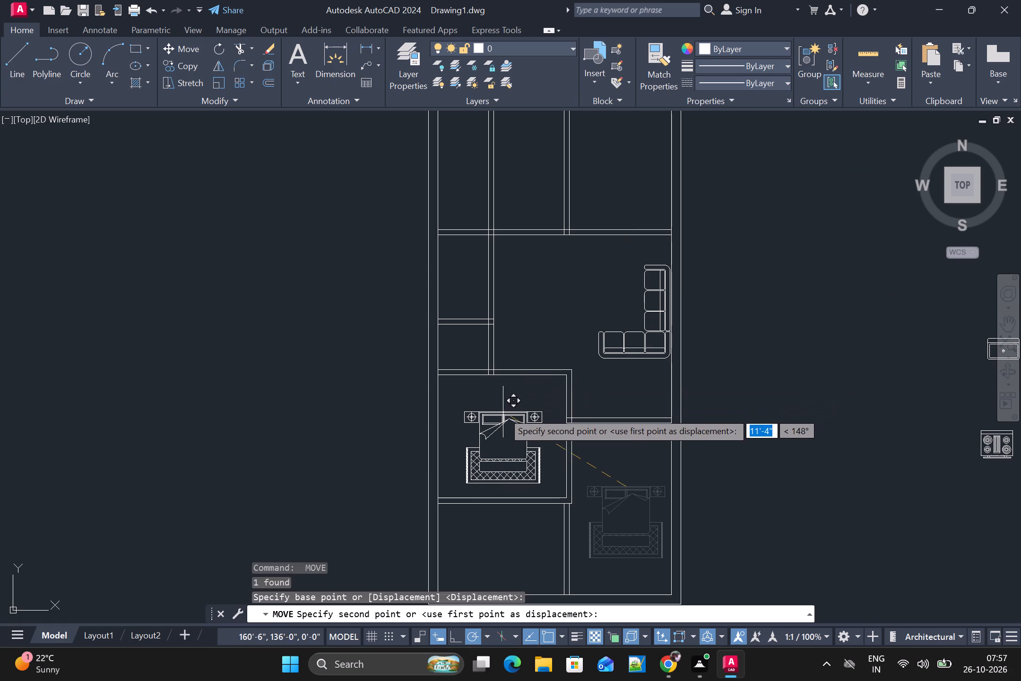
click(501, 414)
Trim away both lines of the left vertical partition between the top outer wall and the first horizontal partition.
scroll(504, 387, down, 4)
scroll(510, 330, down, 2)
scroll(511, 327, up, 3)
key(Escape)
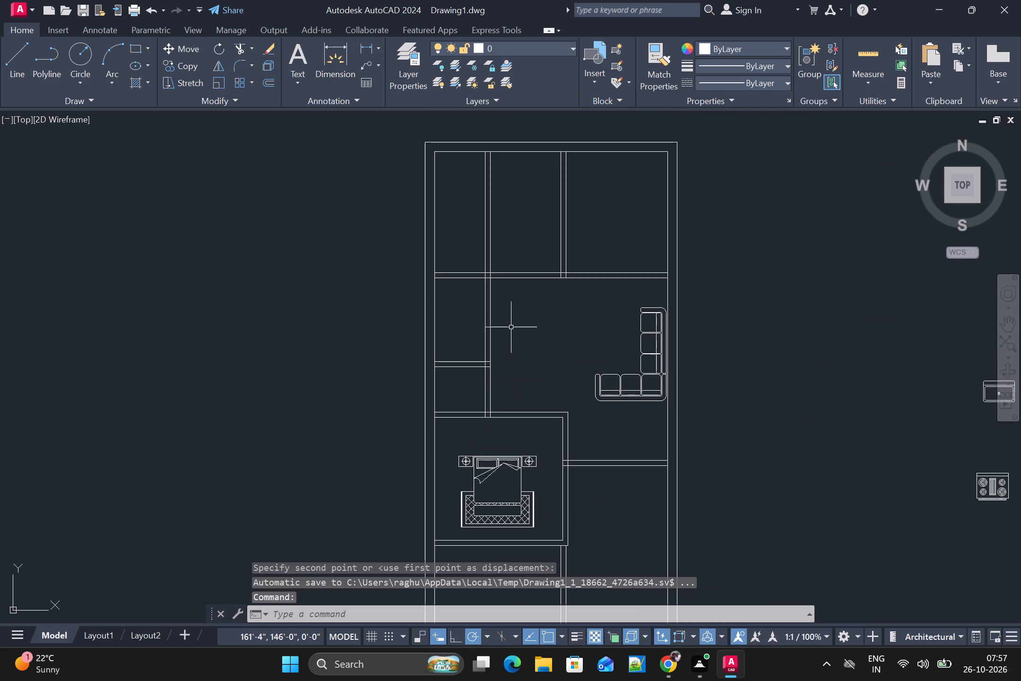
text(TR)
key(space)
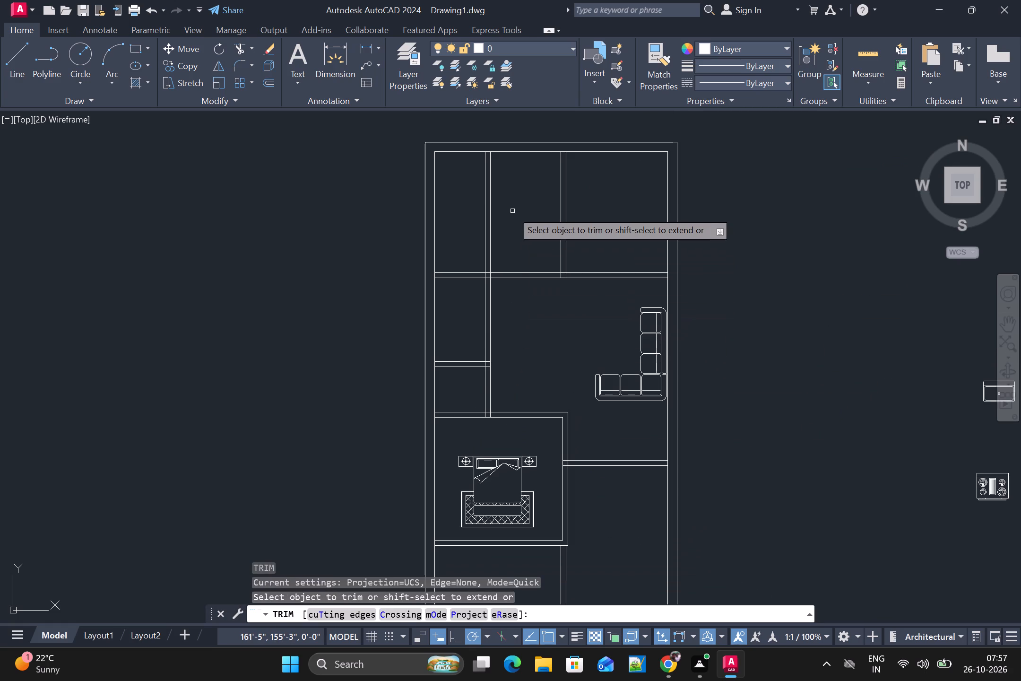
drag(512, 210, 470, 227)
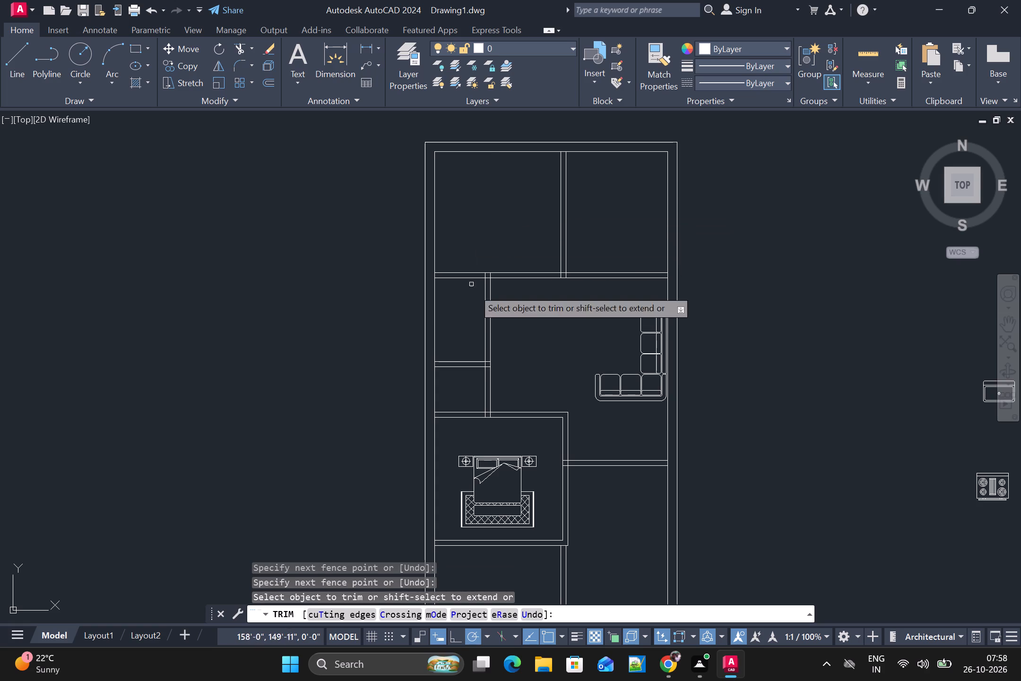
key(Escape)
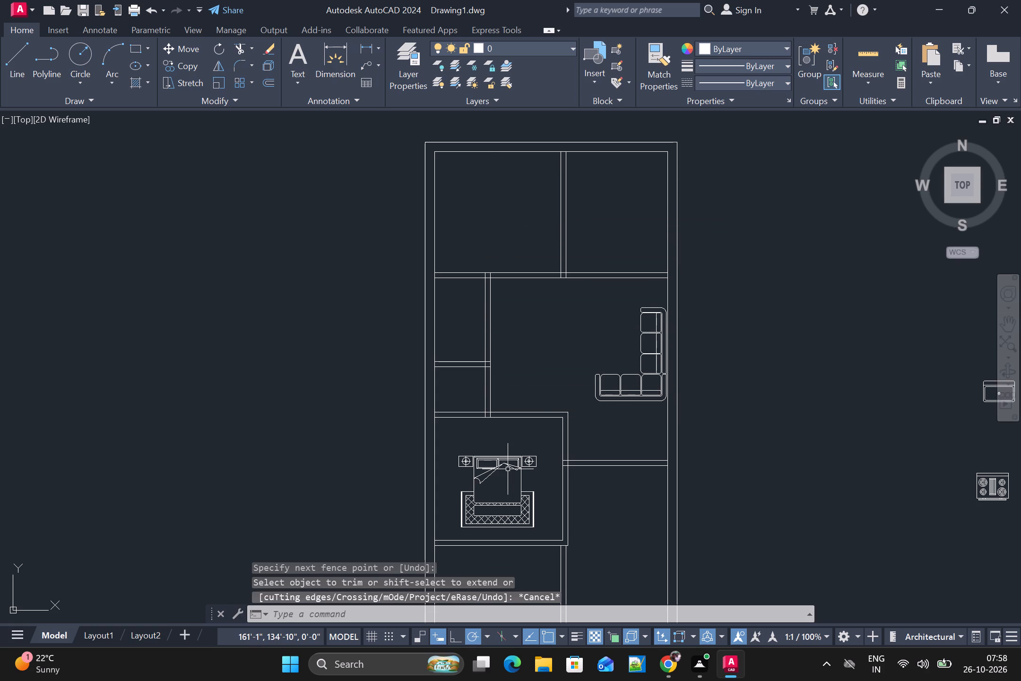
Move the bed block by its headboard edge into the top-left room, with the headboard against the top wall's inner face.
click(508, 469)
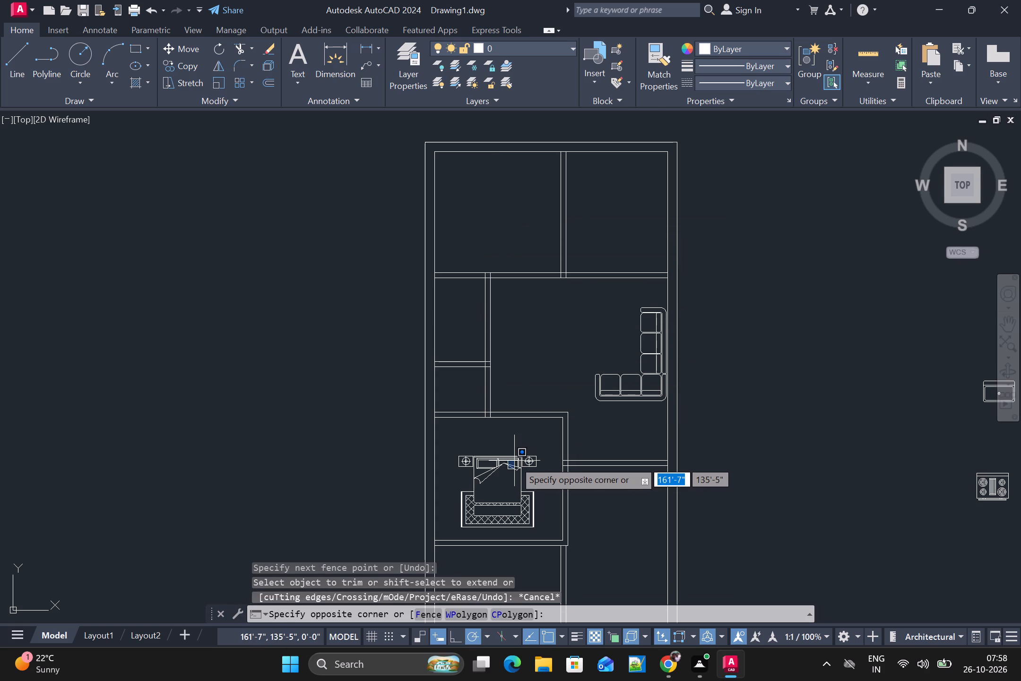
key(Escape)
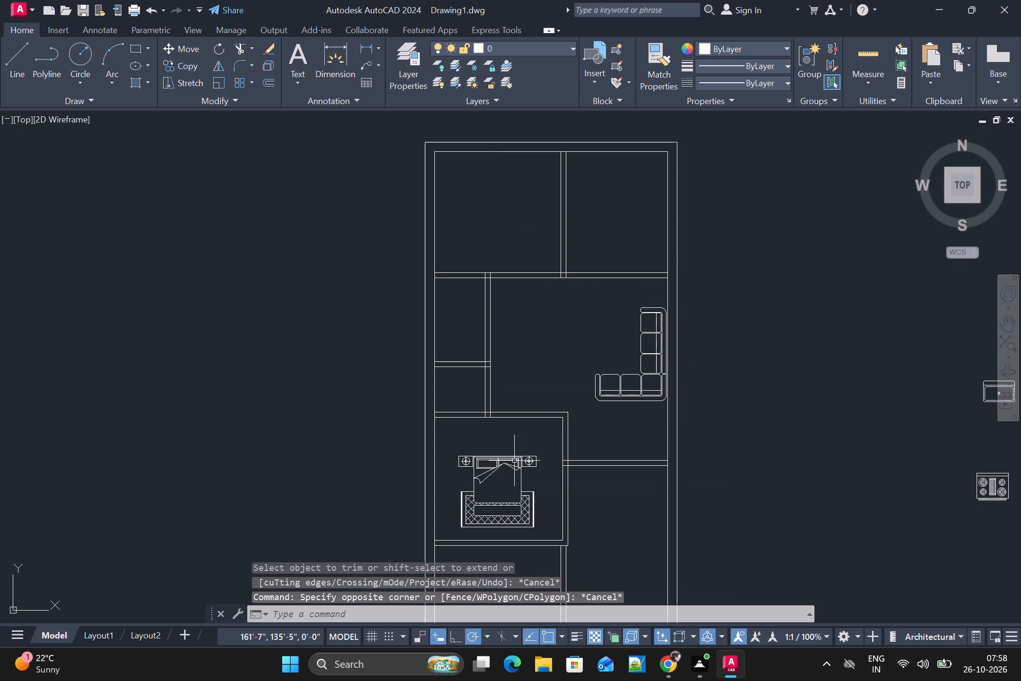
text(M)
key(space)
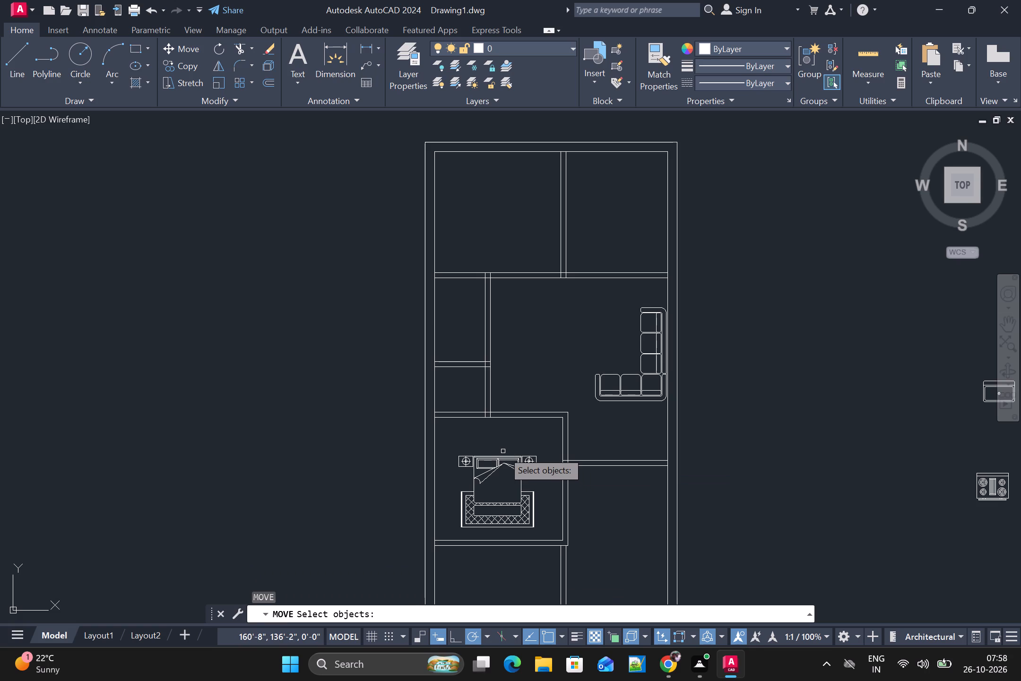
click(504, 465)
key(space)
scroll(492, 456, up, 2)
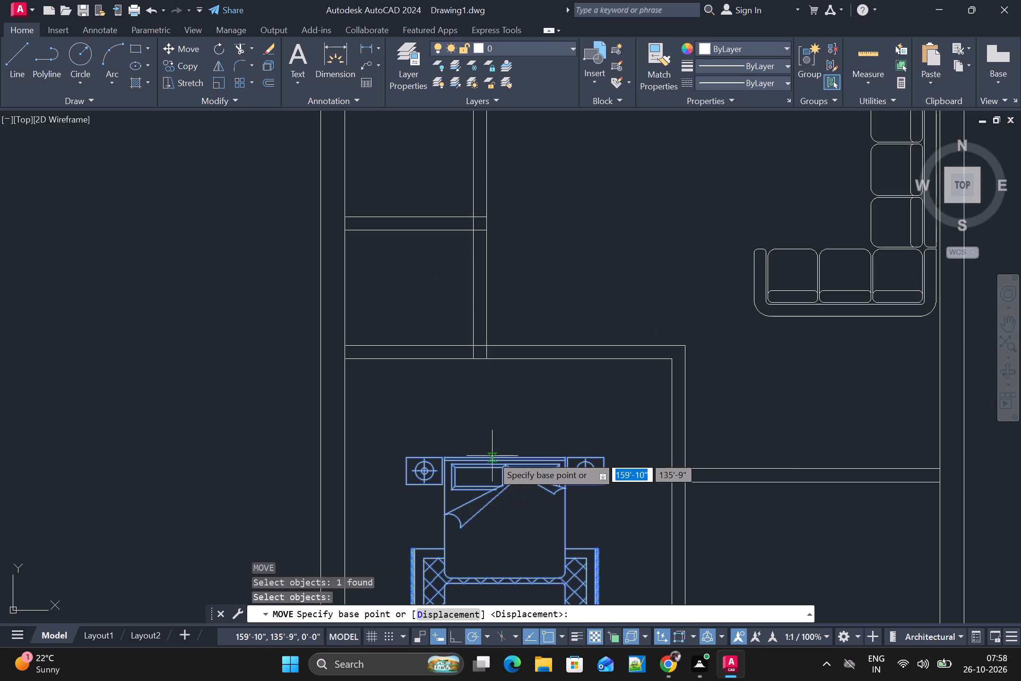
click(492, 456)
scroll(492, 456, down, 3)
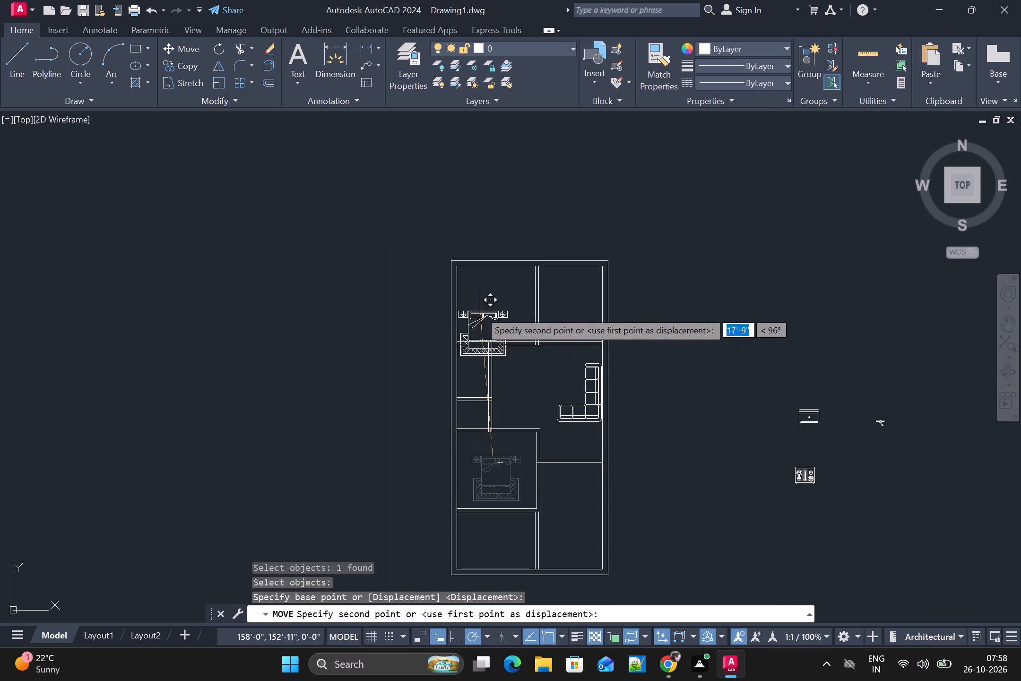
scroll(502, 279, up, 3)
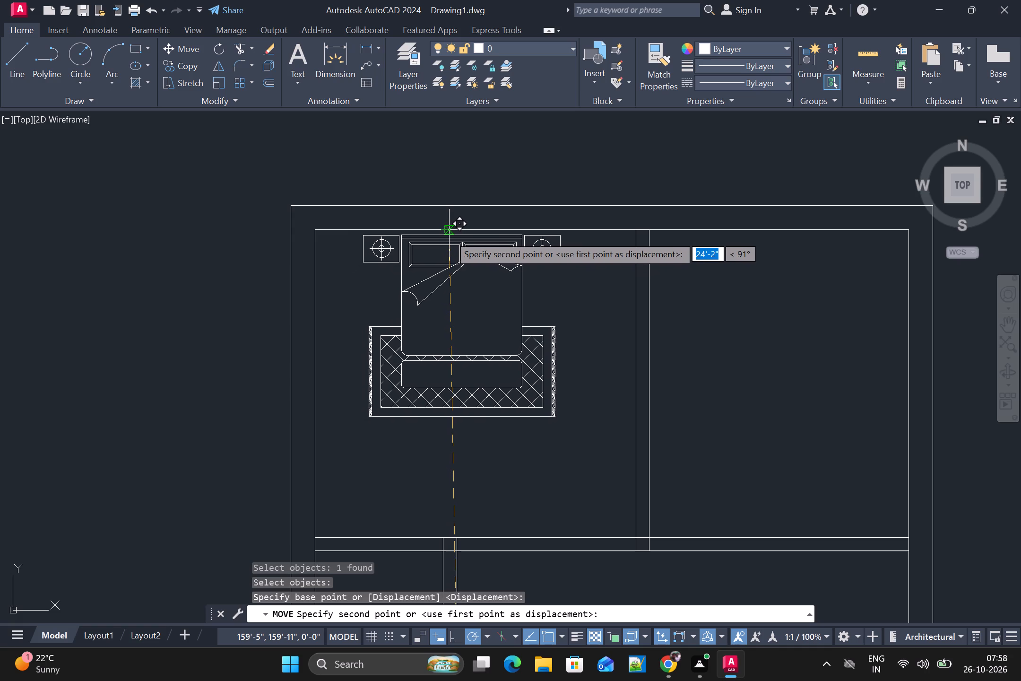
scroll(453, 228, up, 3)
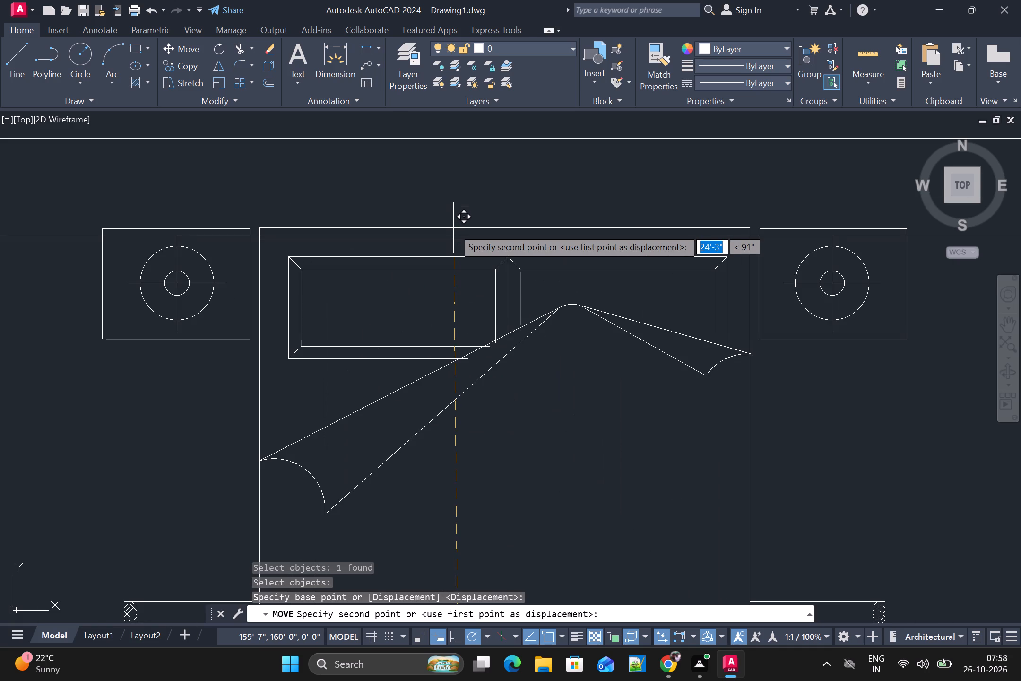
click(452, 238)
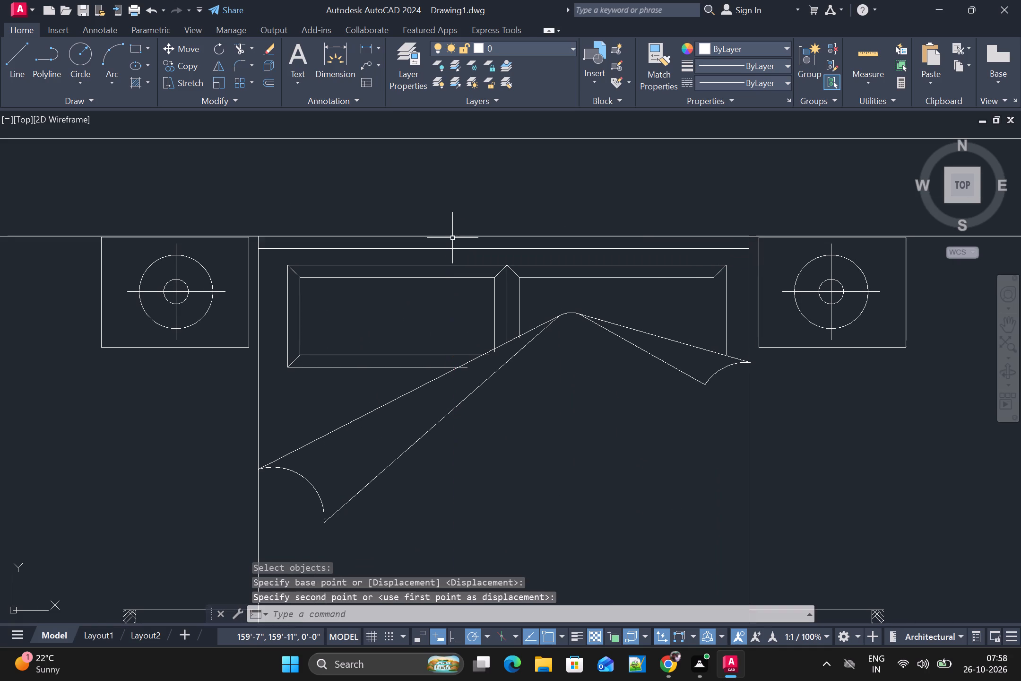
Copy the bed from the top-left room and paste the copy into the enclosed square room on the plan's left side.
scroll(452, 238, down, 3)
scroll(502, 379, down, 2)
scroll(525, 447, down, 2)
middle_drag(542, 523, 550, 500)
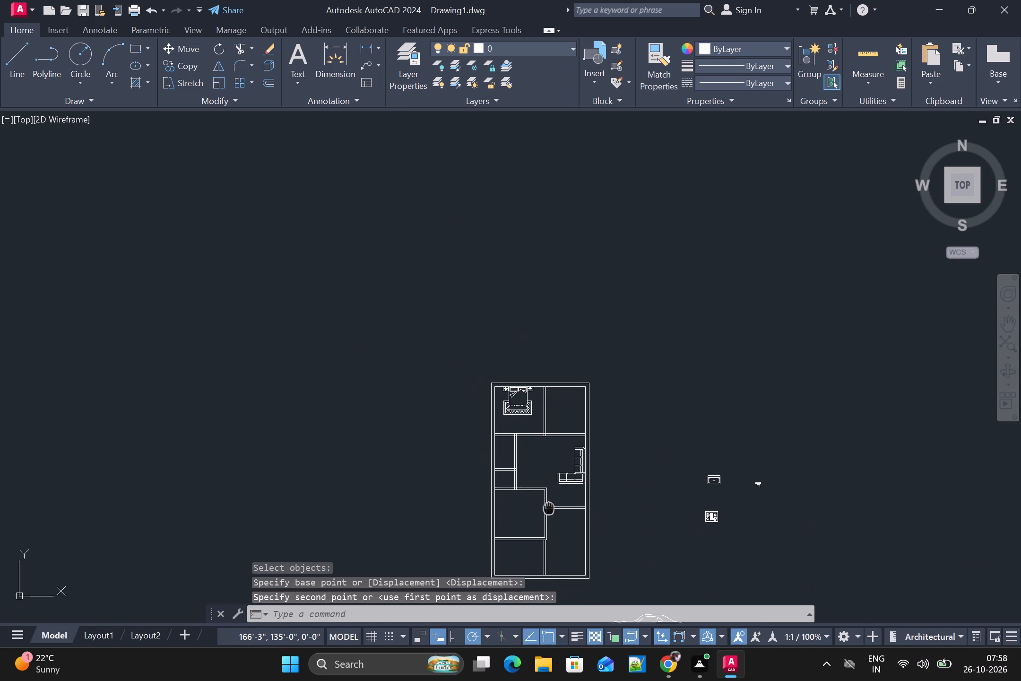
middle_drag(550, 500, 562, 404)
scroll(550, 300, up, 1)
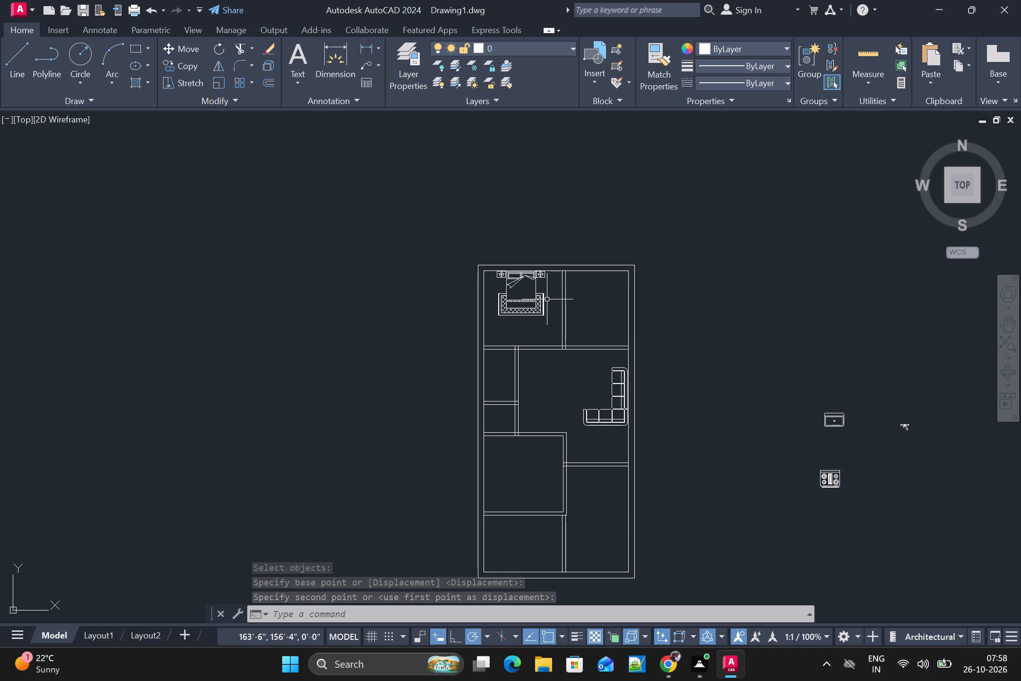
click(510, 275)
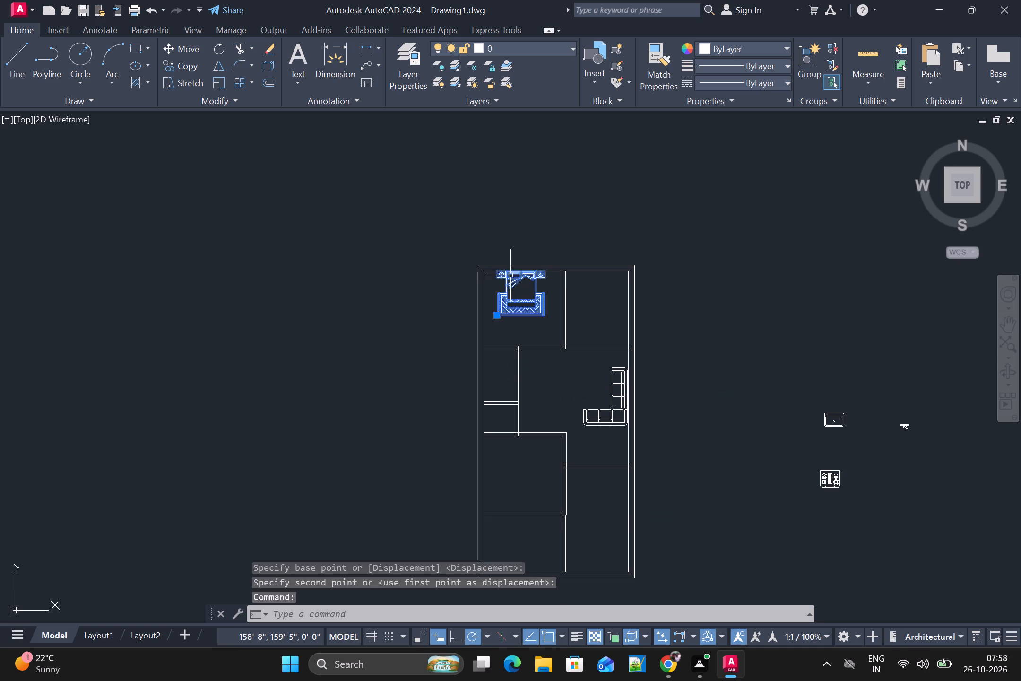
key(ctrl+c)
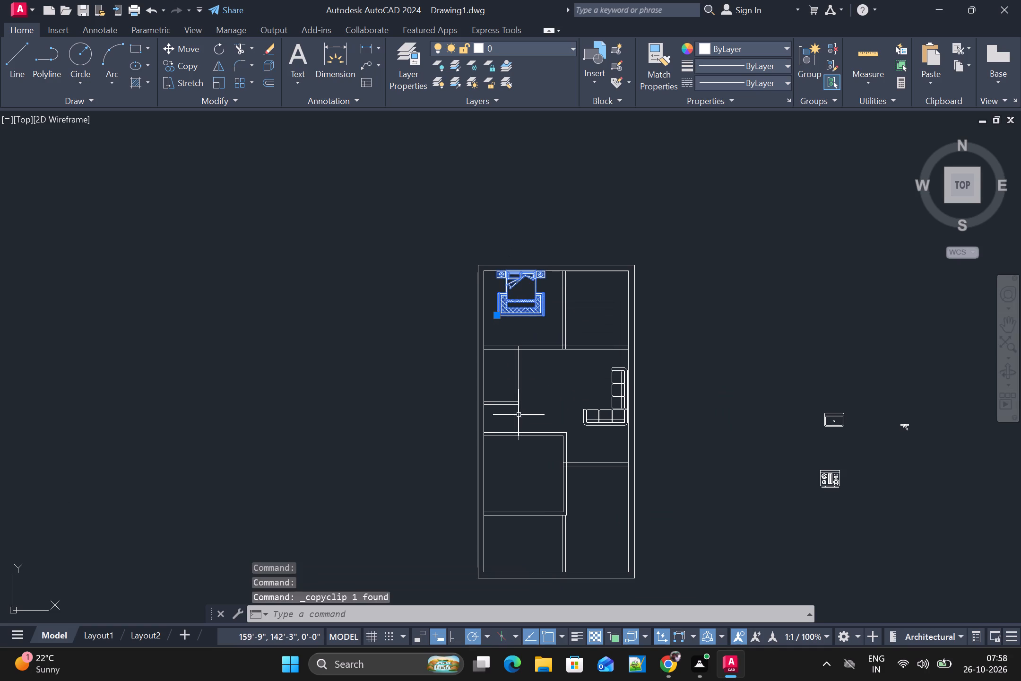
scroll(521, 453, down, 1)
scroll(528, 506, up, 2)
key(ctrl+v)
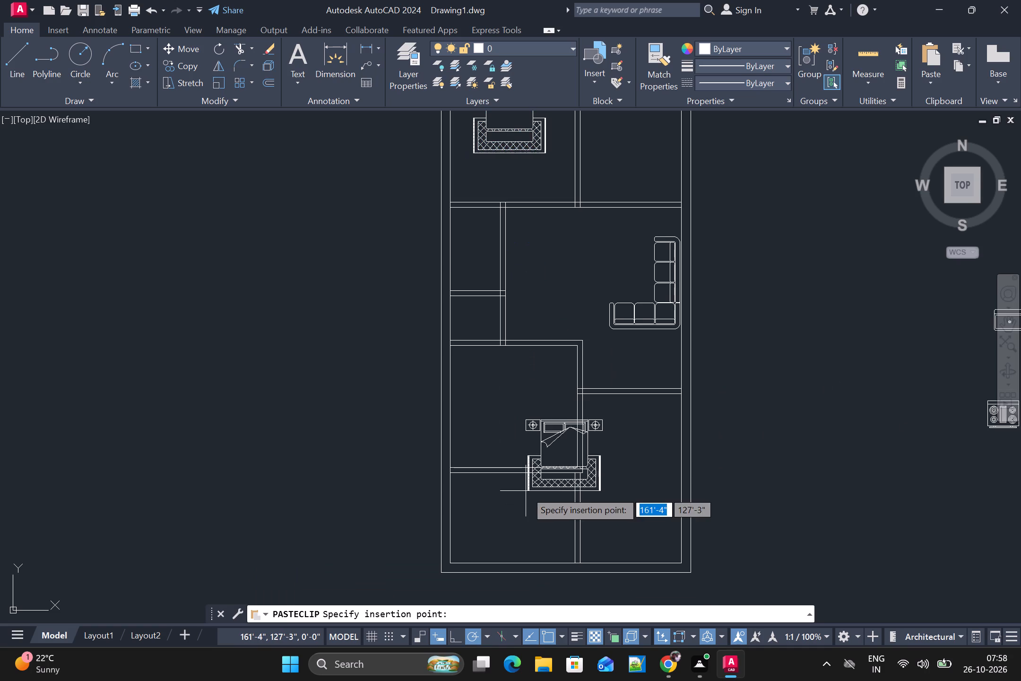
click(475, 447)
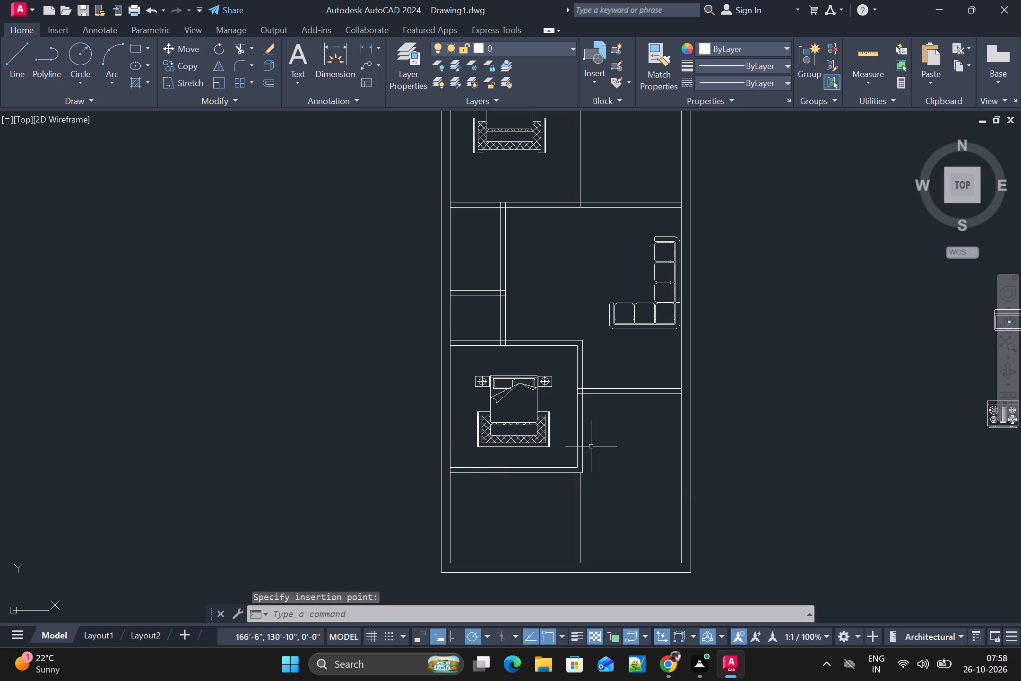
Rotate the bed in the enclosed square room 90° counterclockwise about a point on its headboard edge.
text(RO)
key(space)
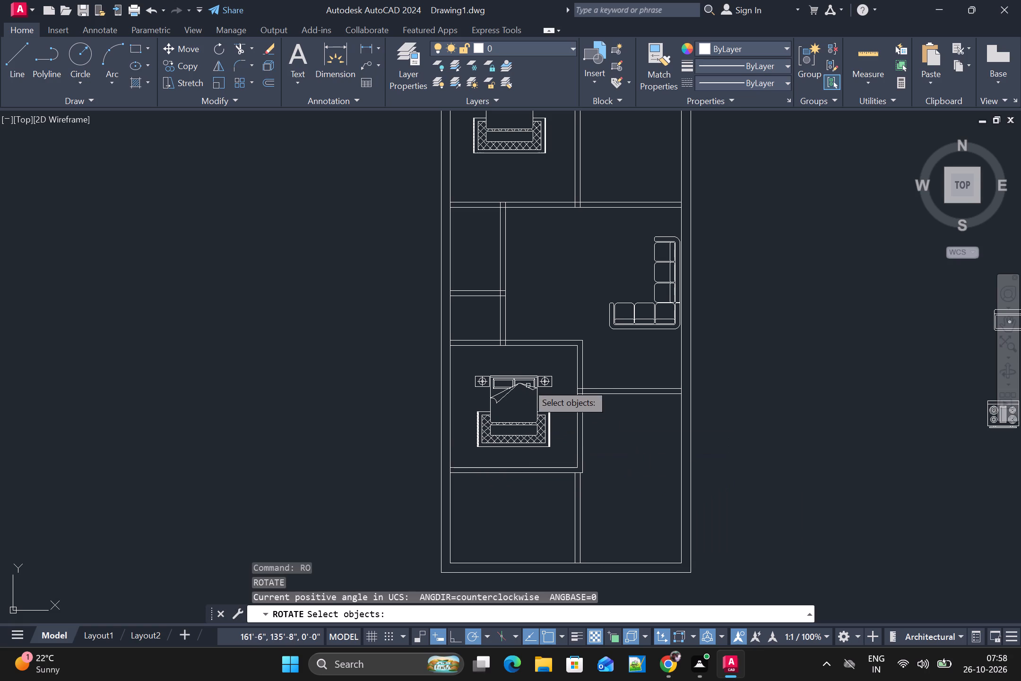
click(523, 375)
key(space)
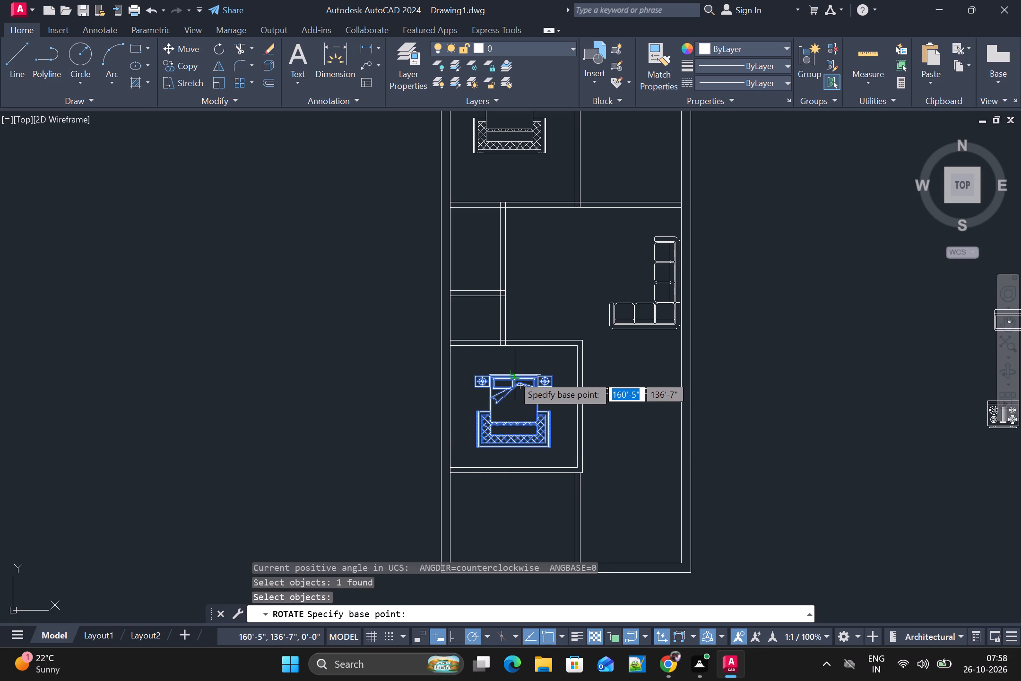
click(513, 375)
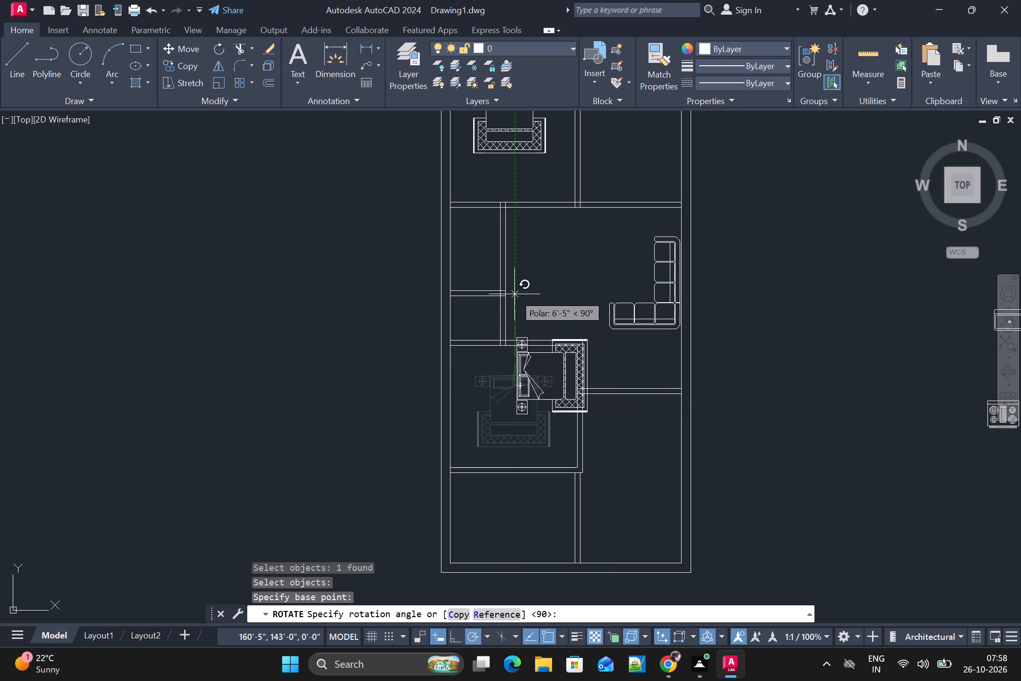
click(514, 295)
Move the rotated bed by its headboard edge onto the inner face of the left outer wall in the square room.
text(M)
key(space)
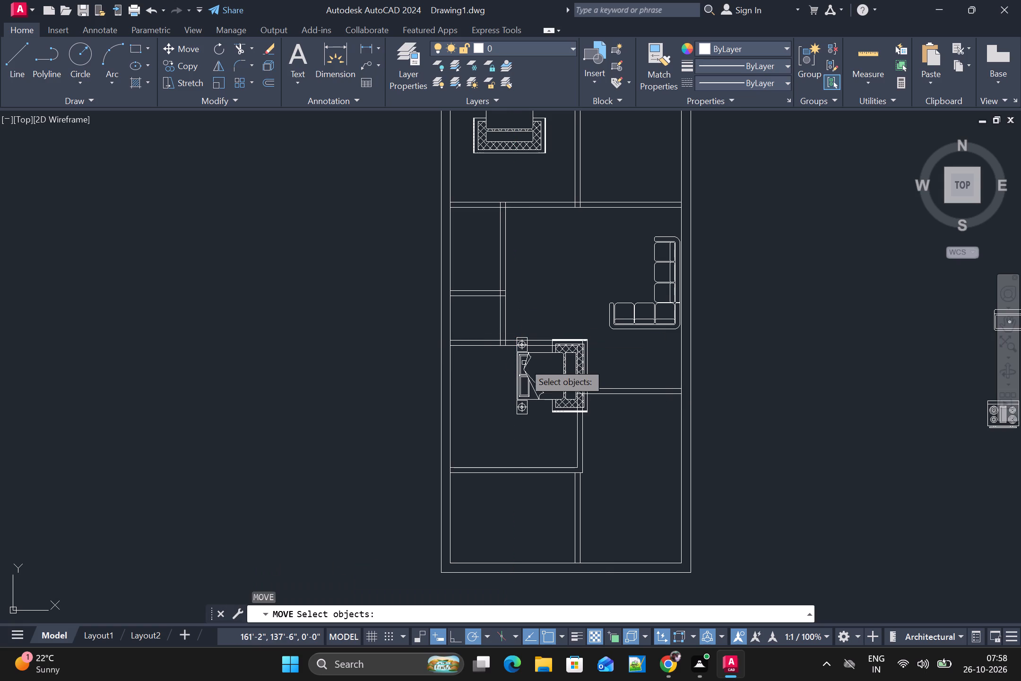
click(522, 383)
key(space)
scroll(522, 382, up, 2)
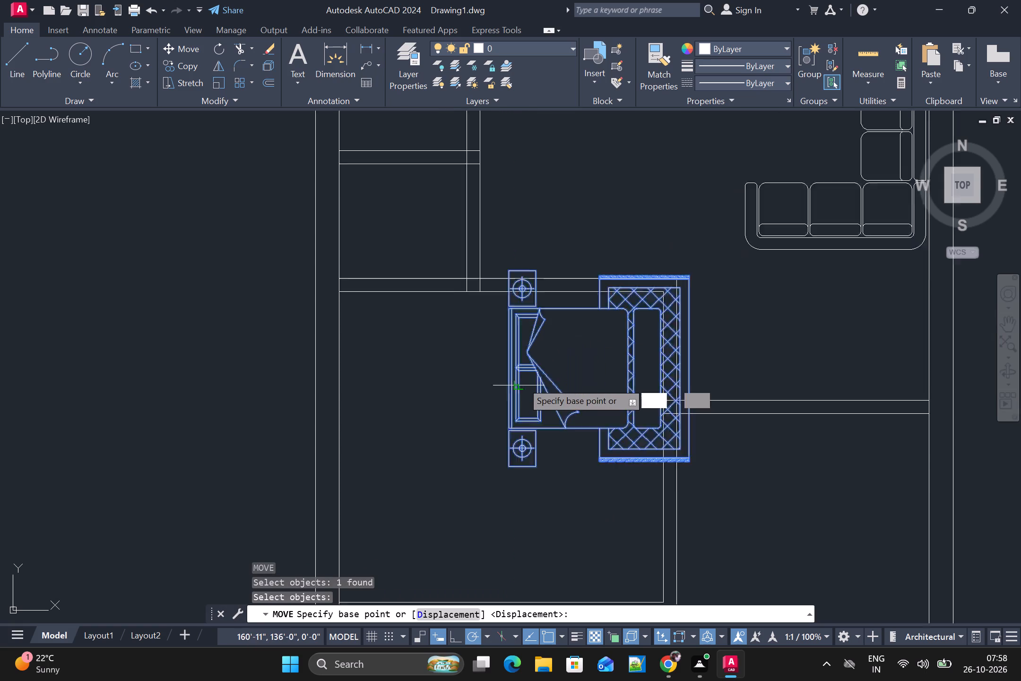
scroll(522, 382, up, 1)
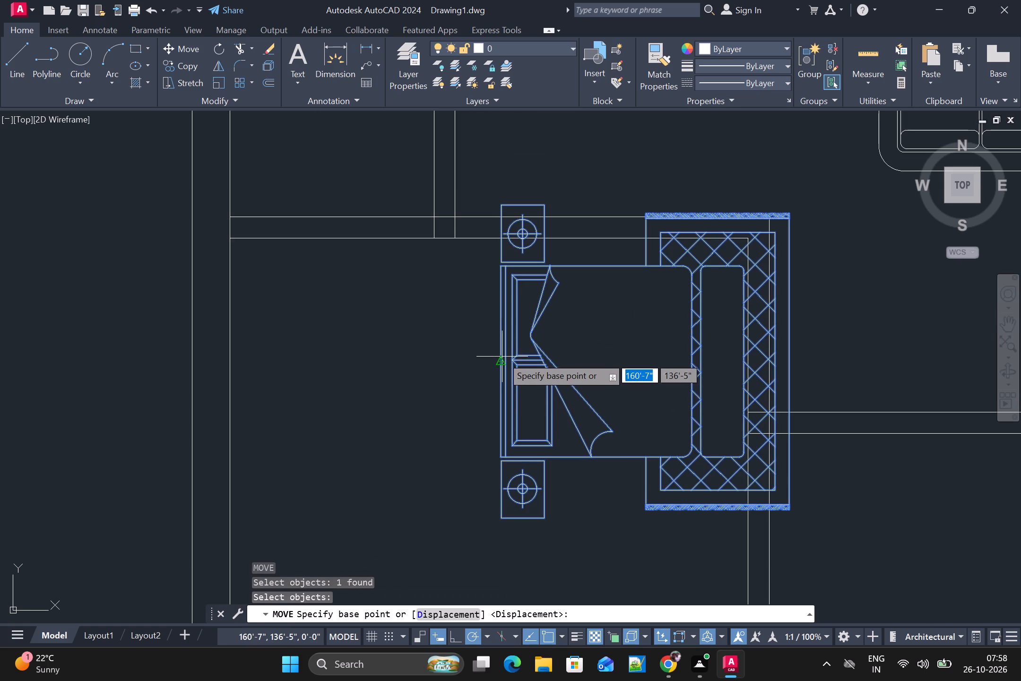
click(502, 358)
scroll(427, 465, down, 4)
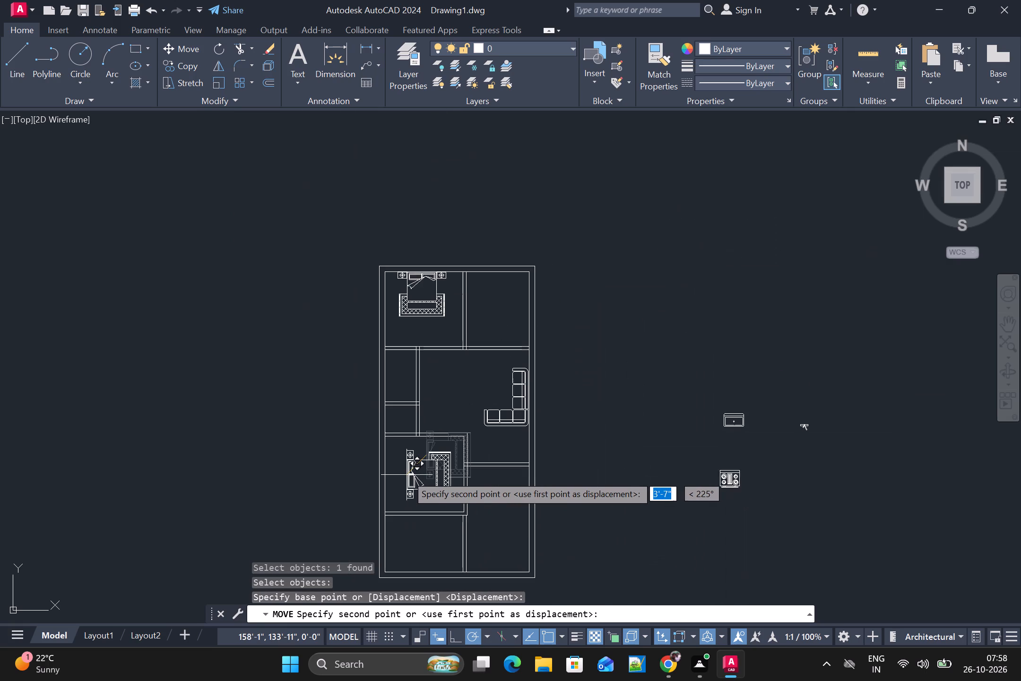
scroll(406, 476, up, 1)
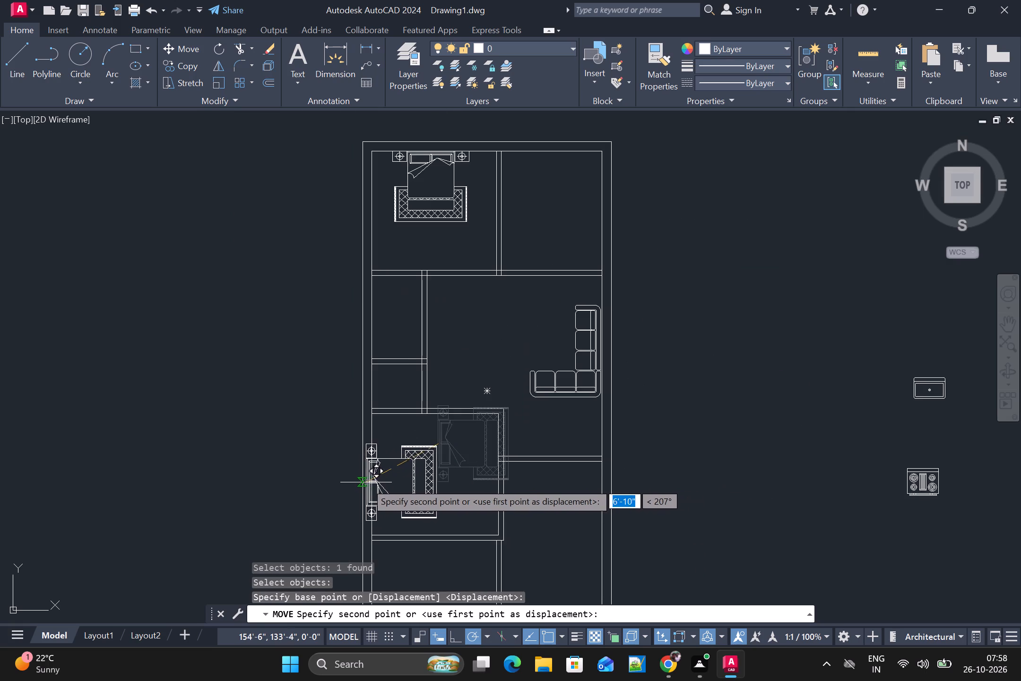
scroll(369, 481, up, 3)
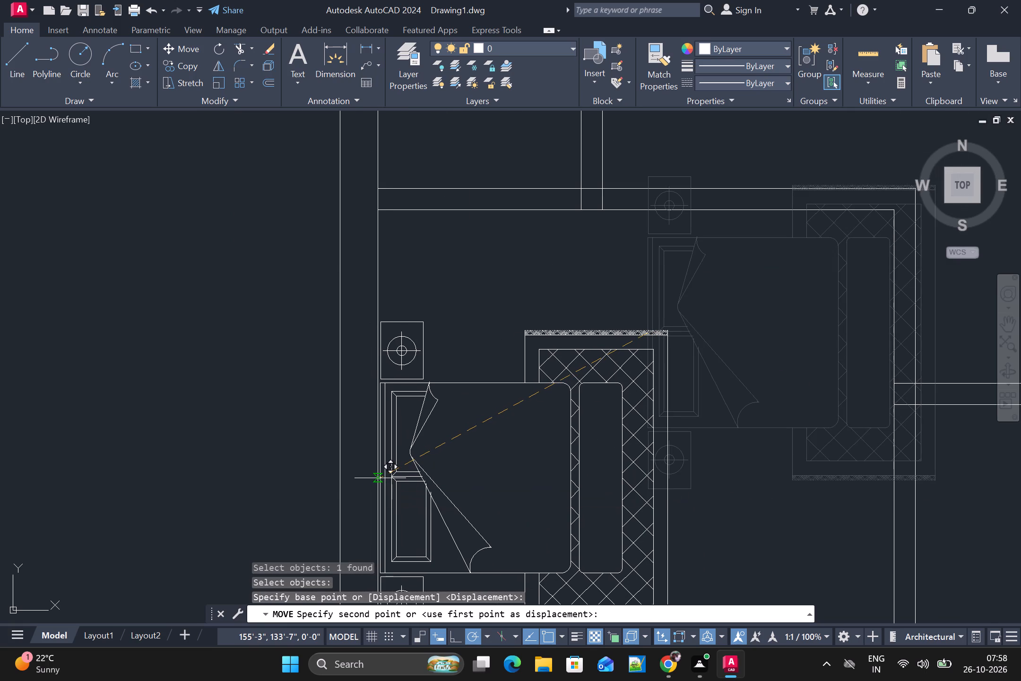
click(380, 479)
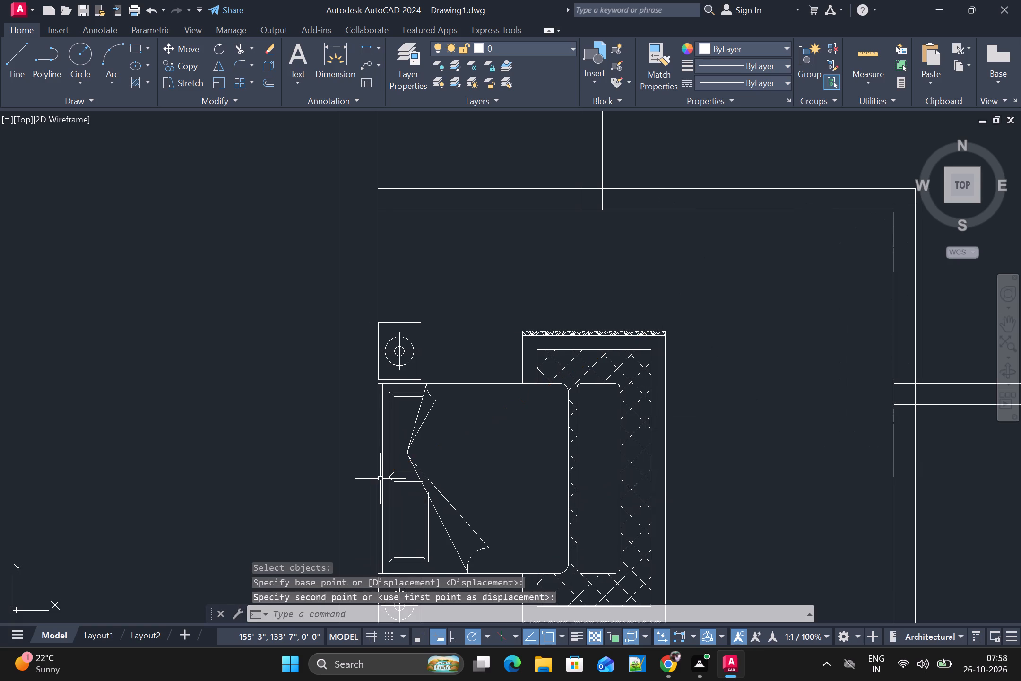
Draw a rectangular table about 2' wide by 3'-5" high in the central room, beside the L-shaped sofa.
scroll(426, 475, down, 3)
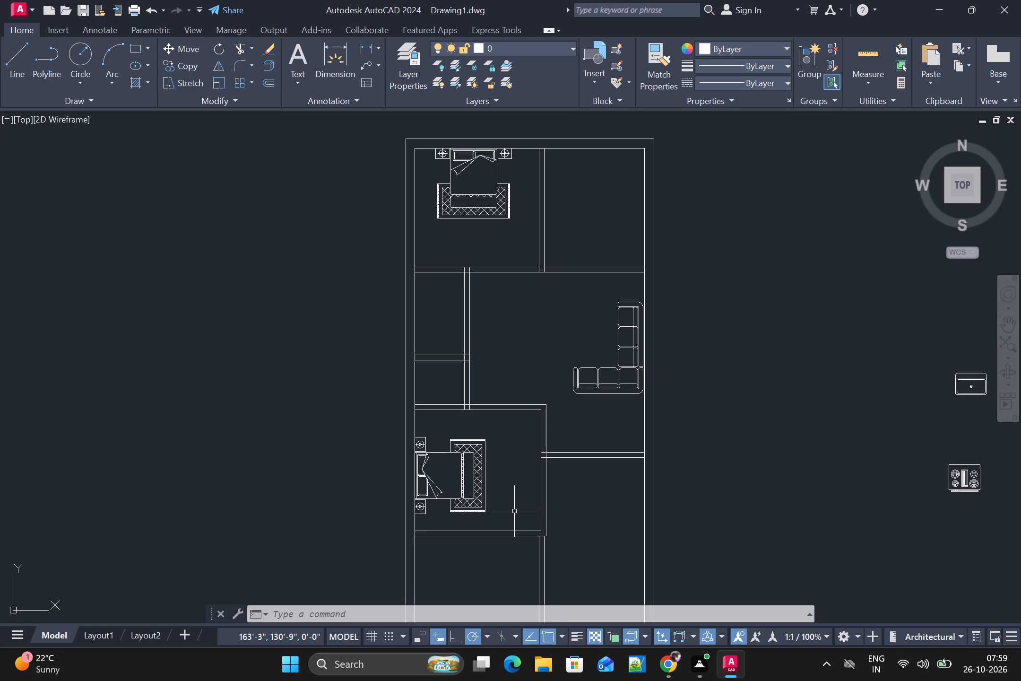
scroll(514, 511, down, 1)
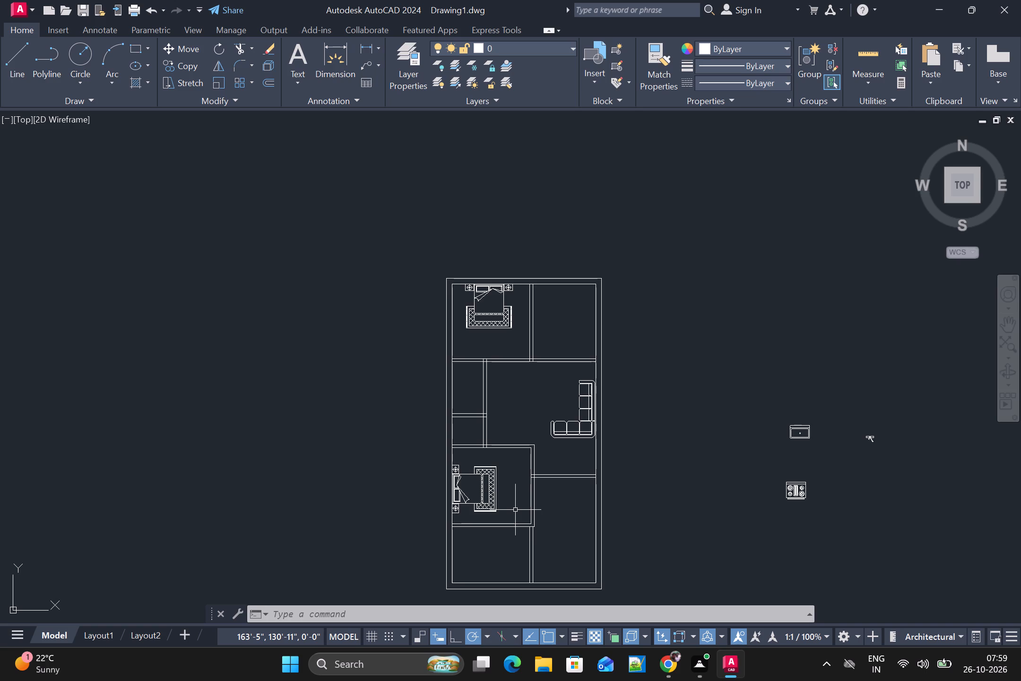
scroll(670, 497, up, 3)
scroll(670, 498, down, 2)
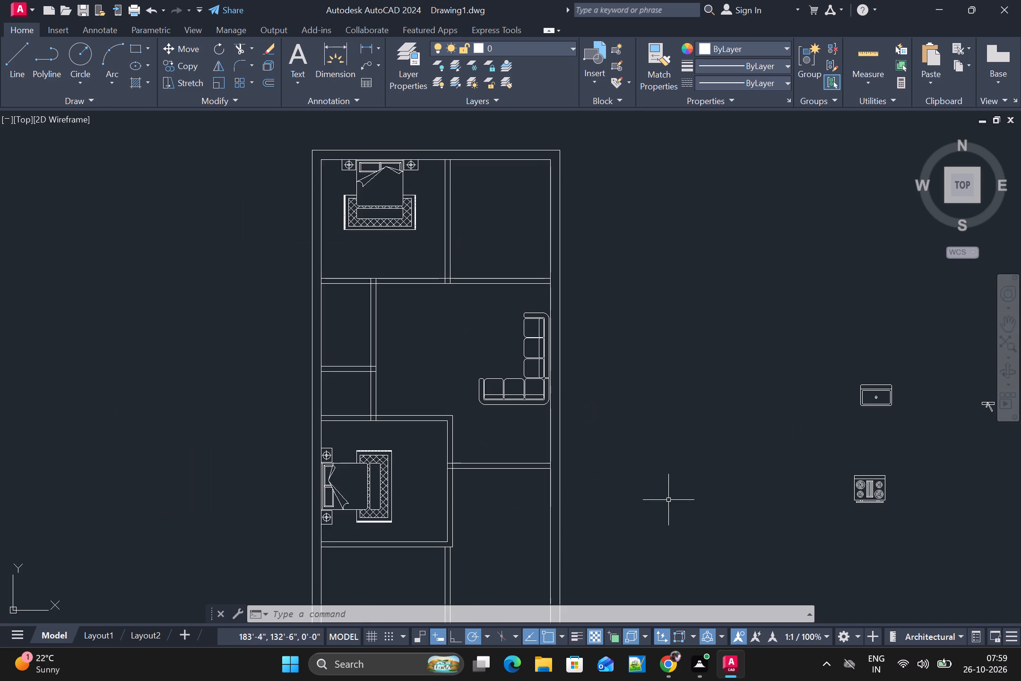
scroll(547, 416, up, 2)
middle_drag(546, 416, 632, 435)
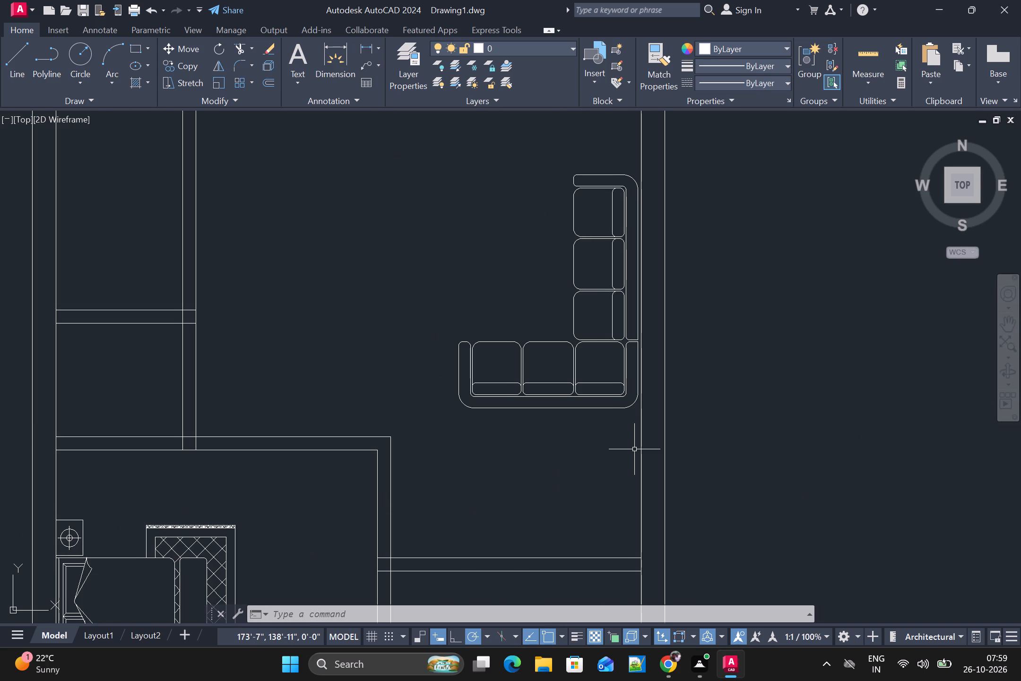
key(r)
key(e)
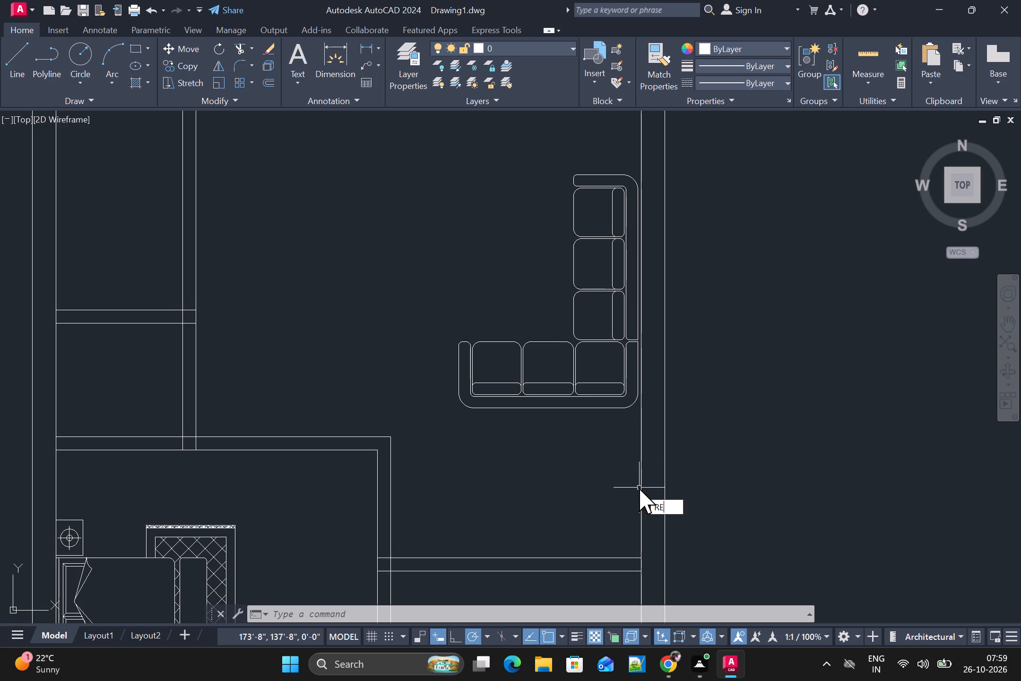
key(c)
key(space)
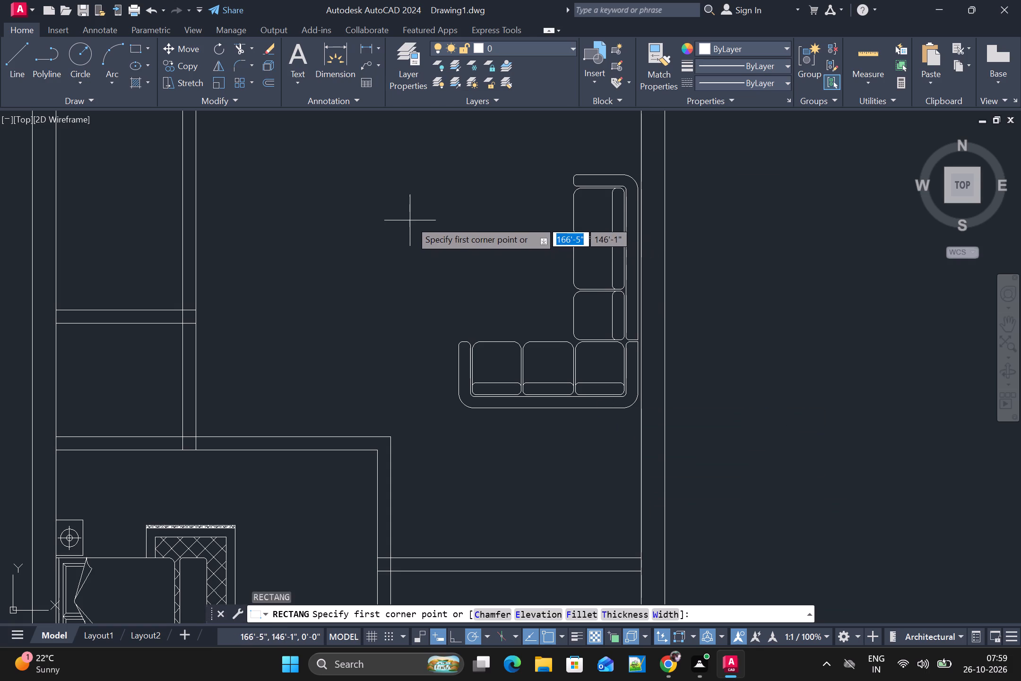
click(422, 179)
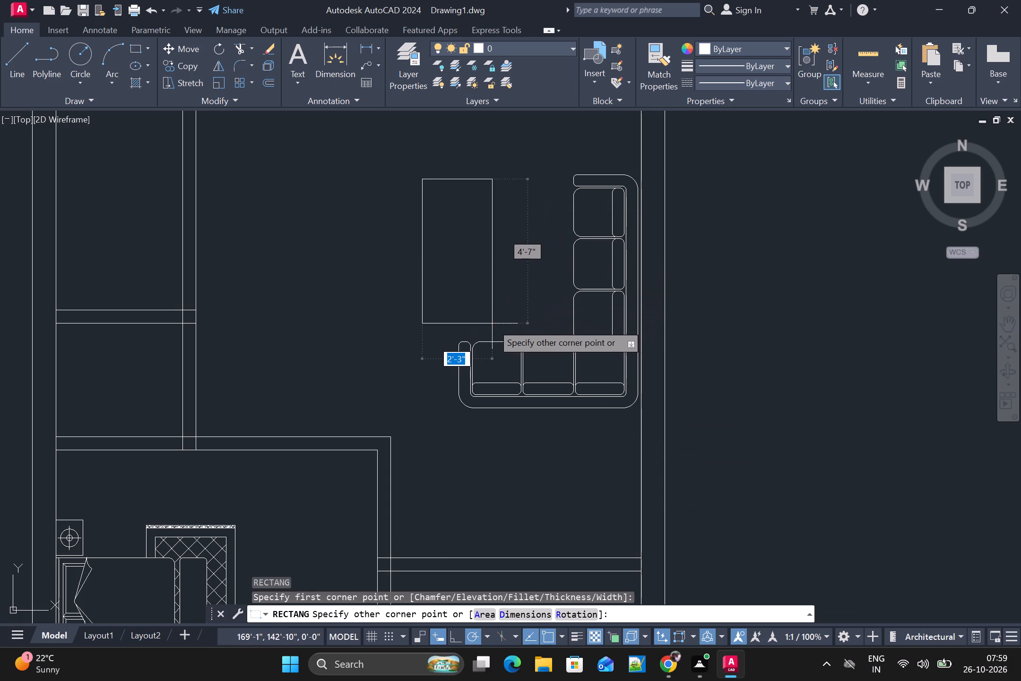
click(483, 288)
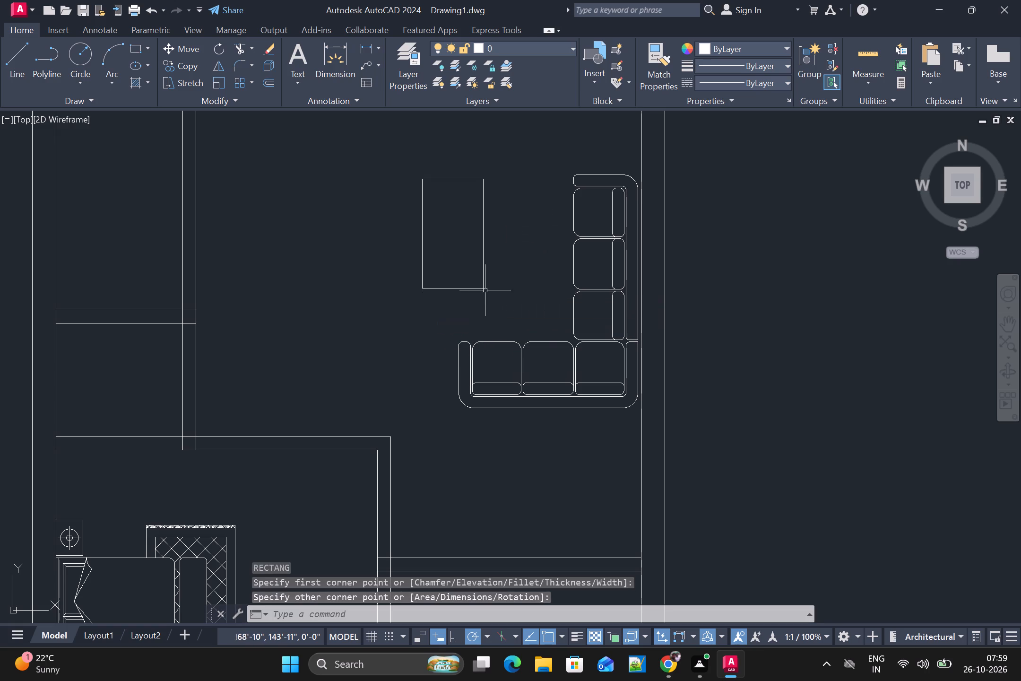
scroll(509, 308, down, 2)
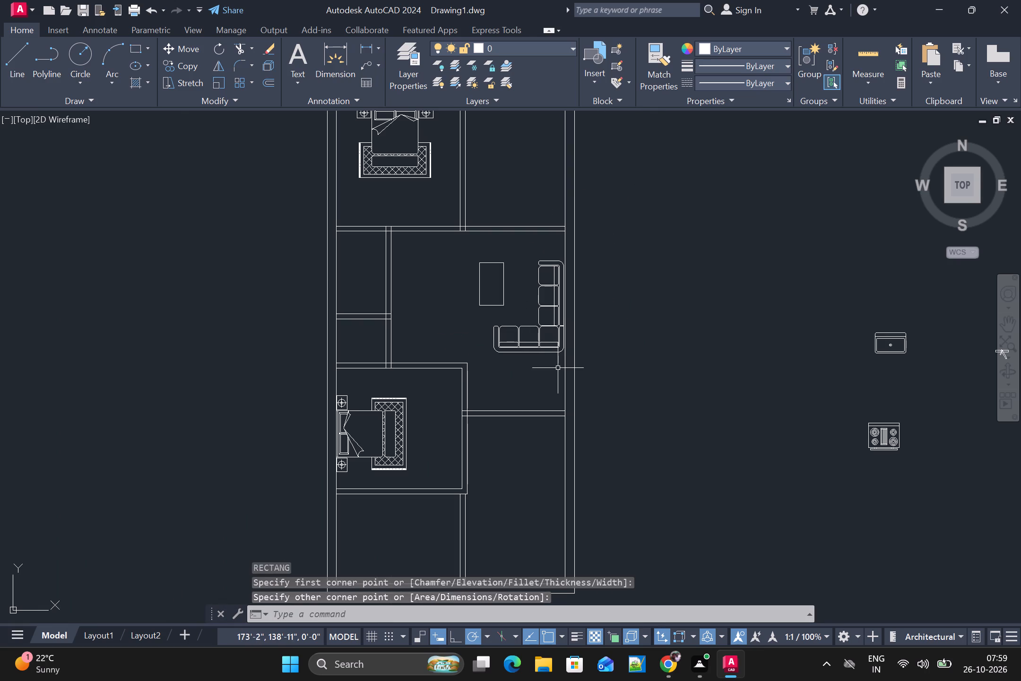
key(Escape)
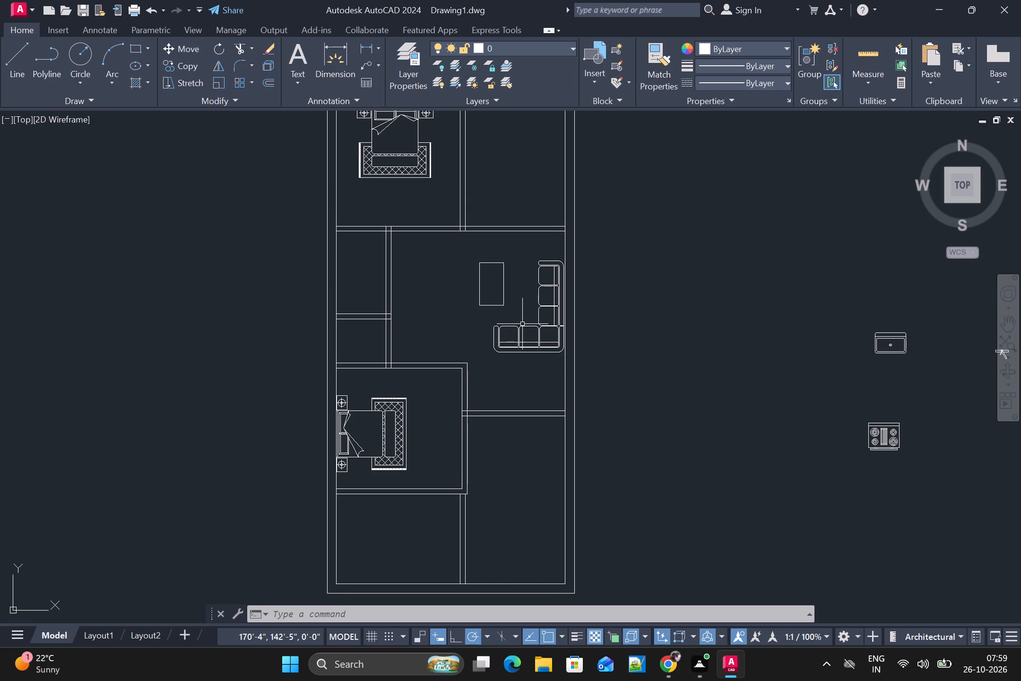
Move the stove block from outside the plan into the top-right room, near its top wall.
scroll(552, 236, up, 1)
scroll(552, 238, down, 2)
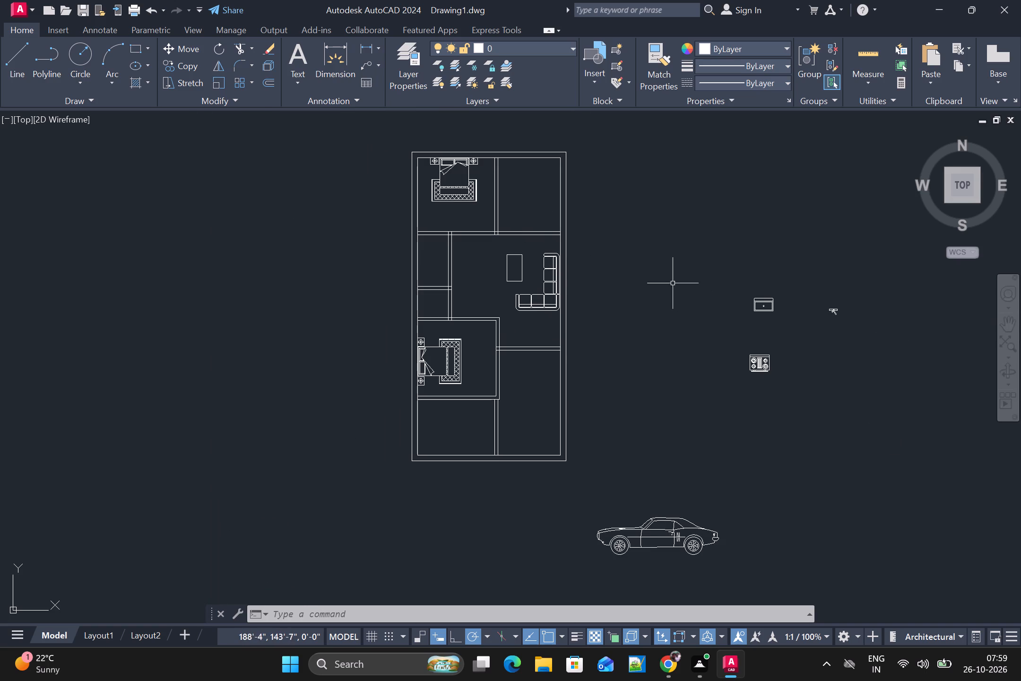
click(761, 361)
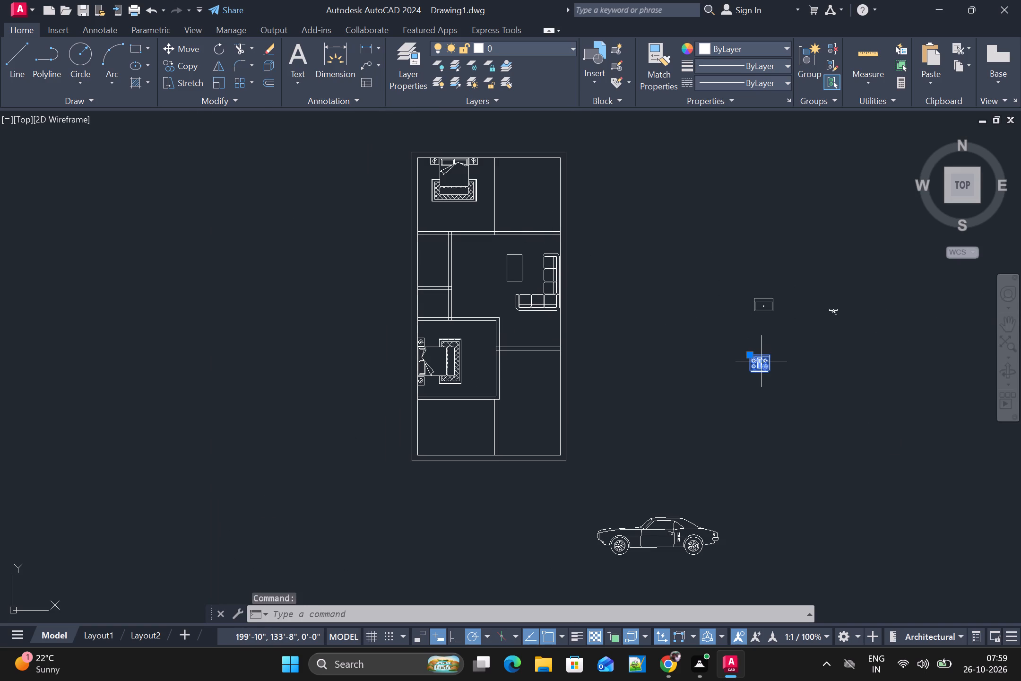
drag(761, 361, 513, 179)
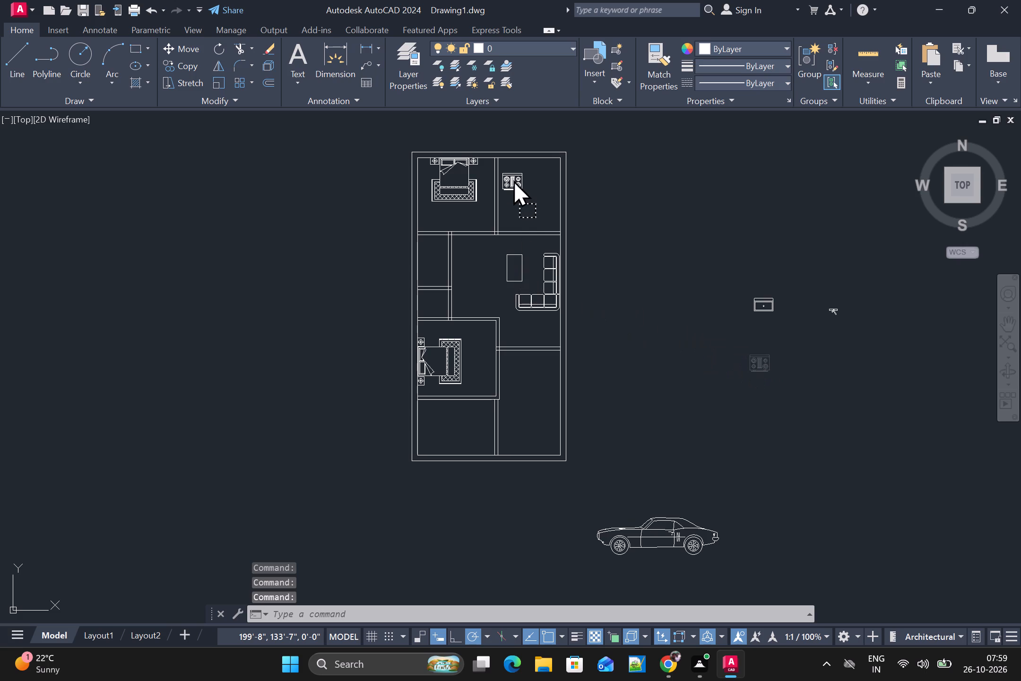
drag(513, 179, 533, 160)
drag(533, 160, 544, 186)
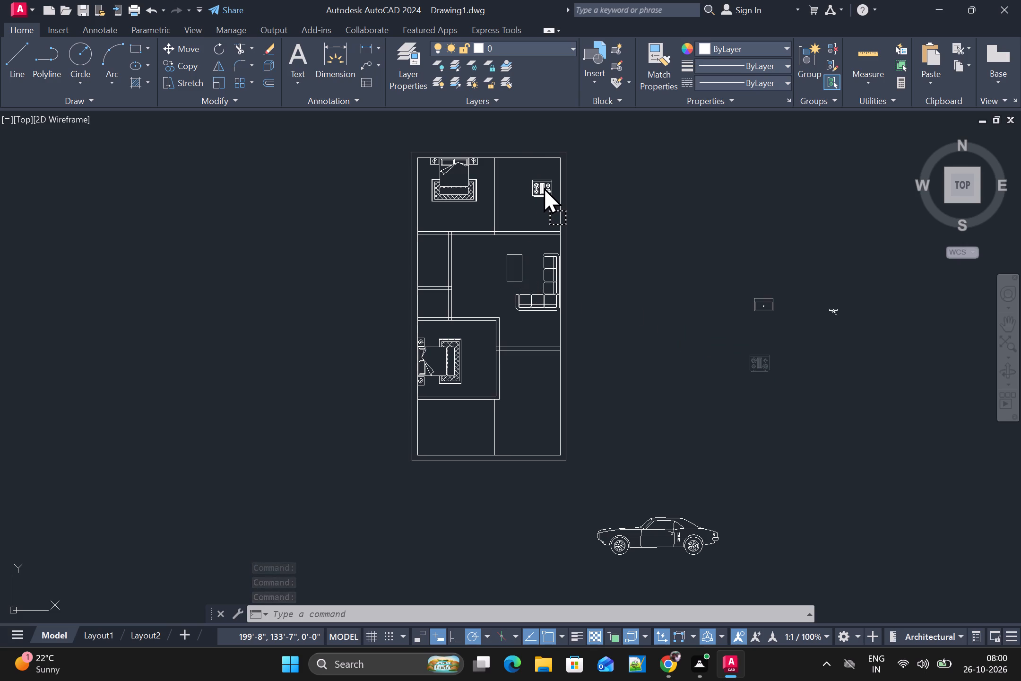
drag(544, 186, 540, 174)
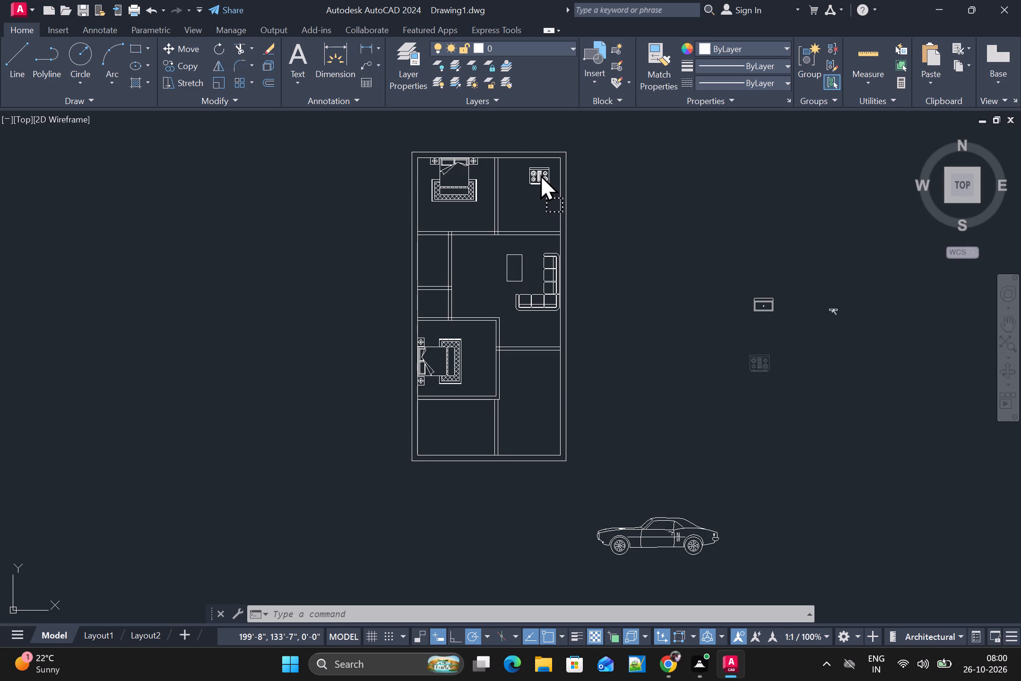
drag(540, 174, 538, 171)
Move the stove by its back edge onto the top wall's inner face in the top-right room.
scroll(521, 214, up, 1)
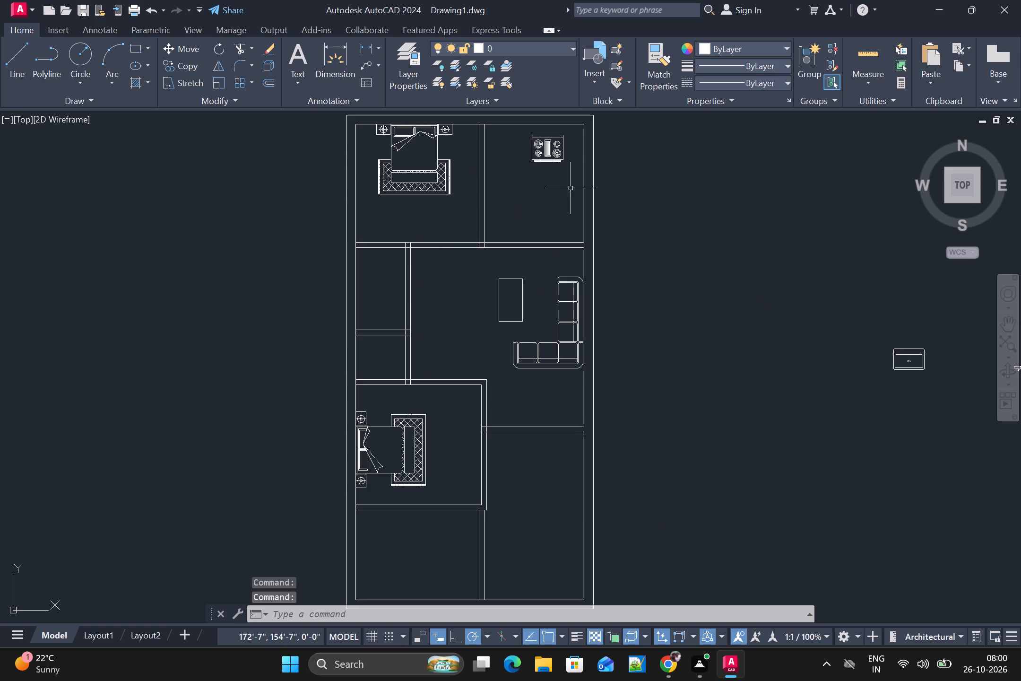
scroll(571, 188, up, 2)
middle_drag(569, 186, 573, 327)
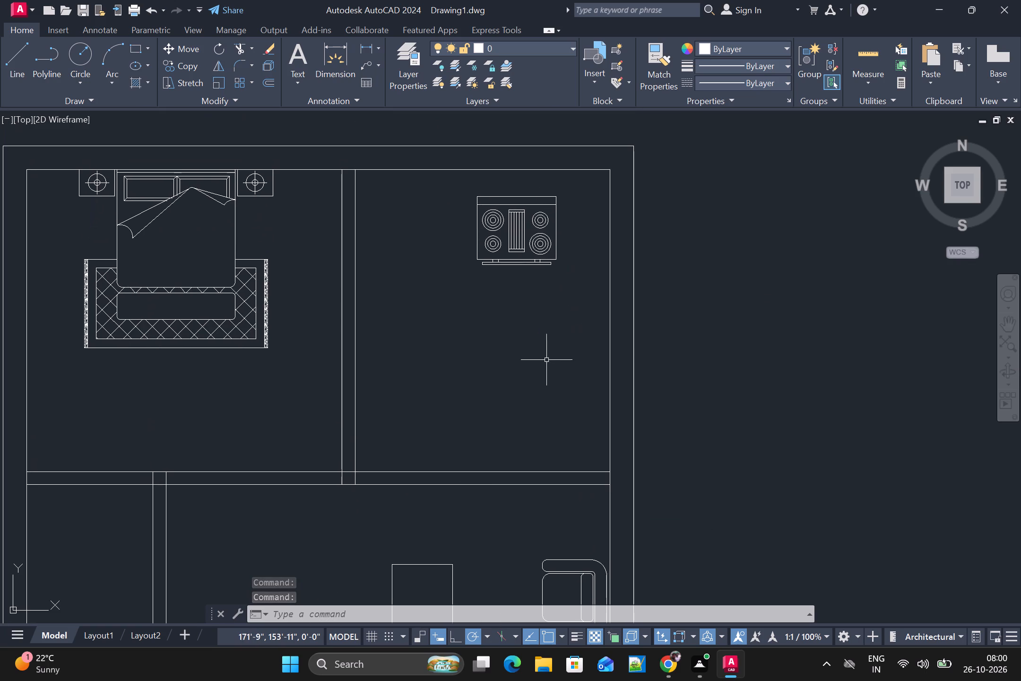
scroll(534, 260, up, 1)
scroll(534, 111, down, 1)
middle_drag(532, 120, 536, 217)
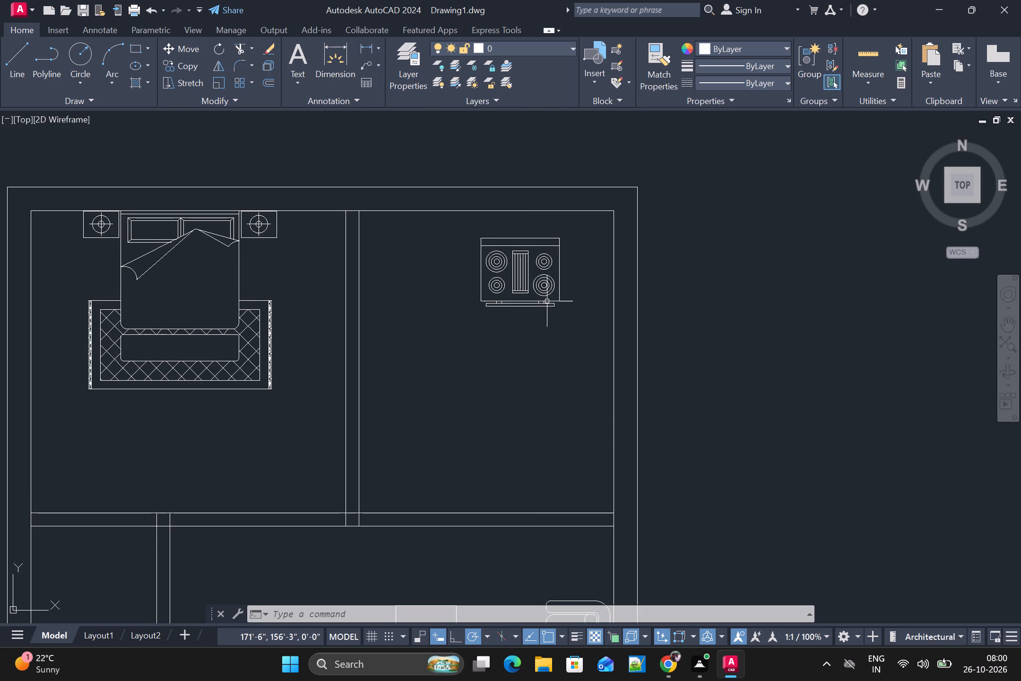
scroll(550, 281, up, 1)
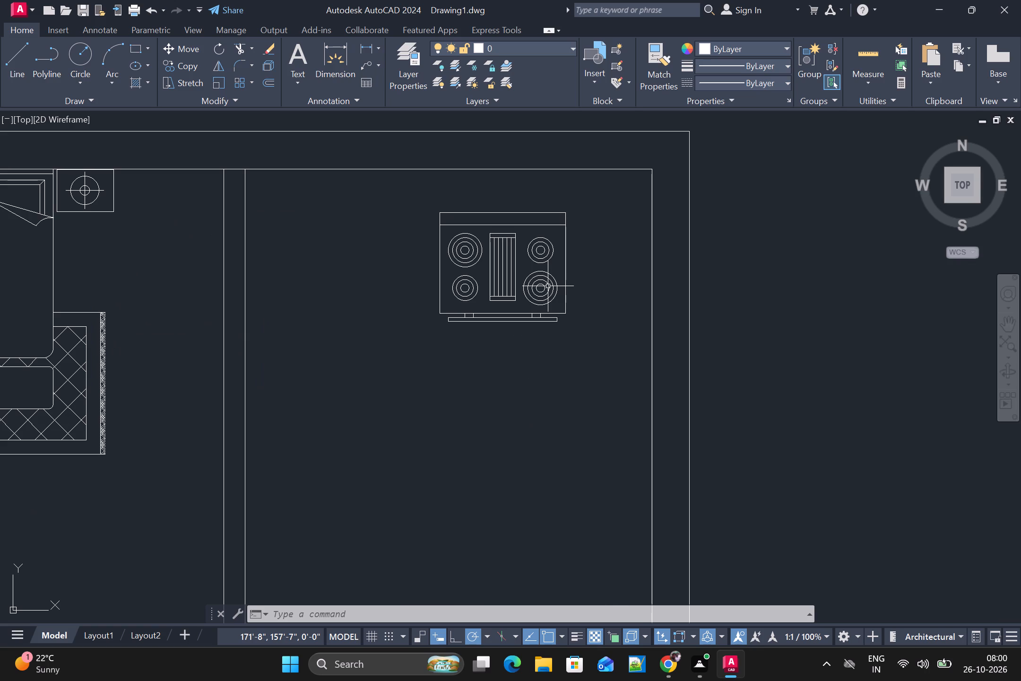
key(m)
key(space)
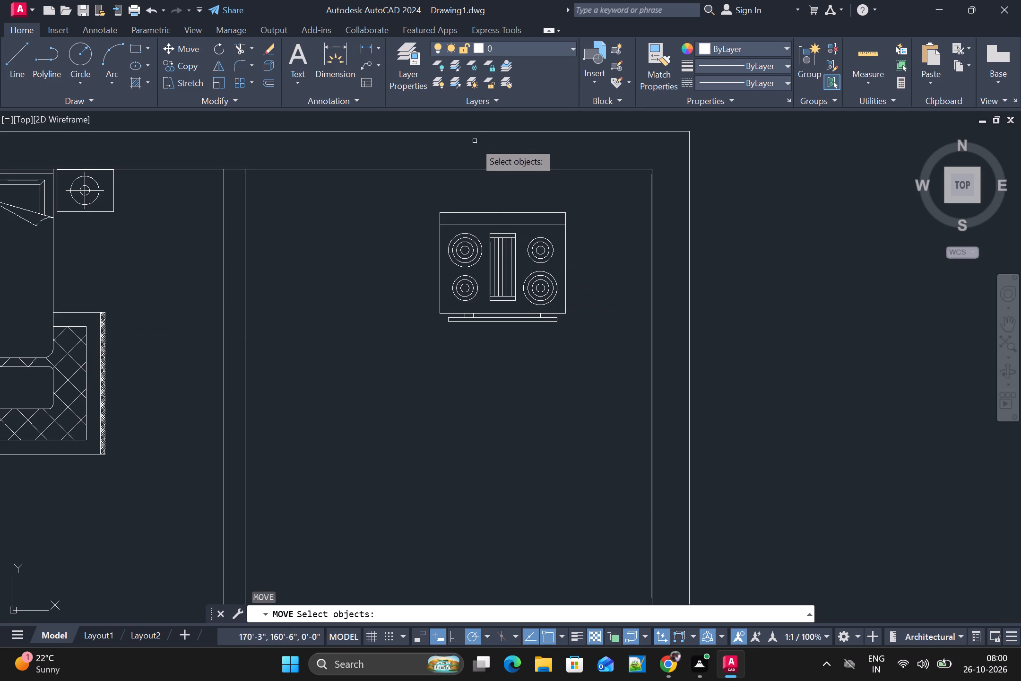
click(507, 211)
key(space)
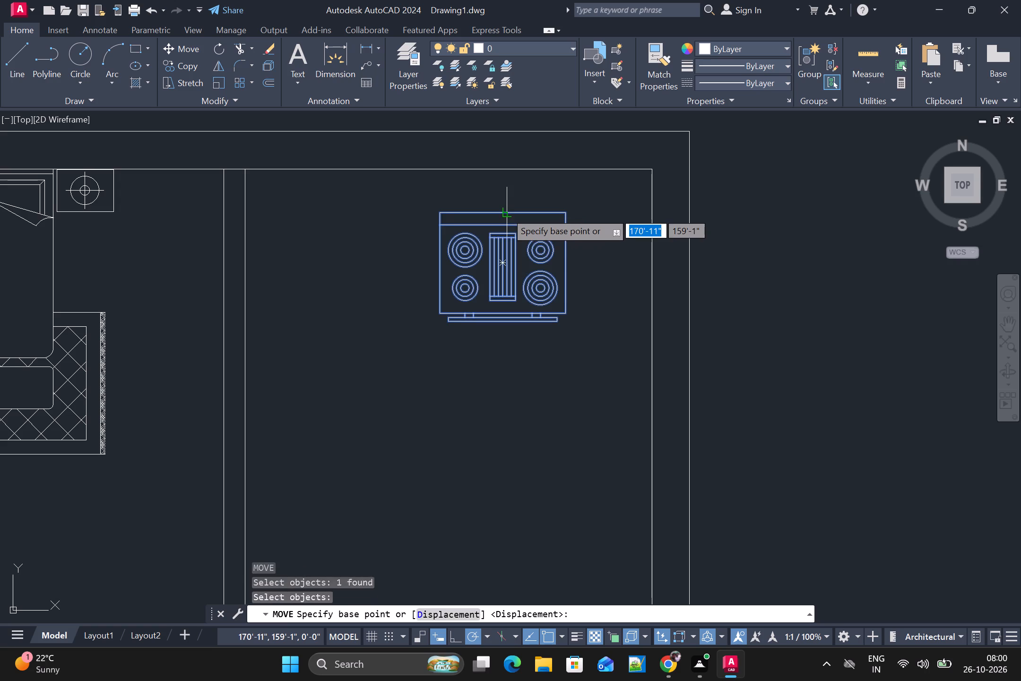
click(506, 212)
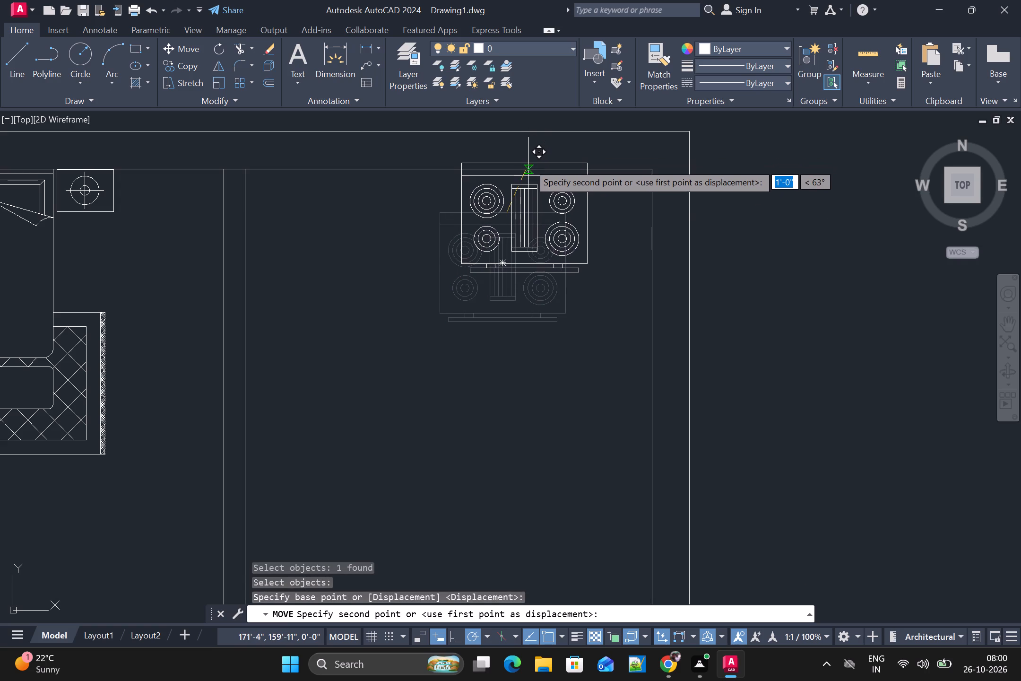
scroll(528, 163, up, 2)
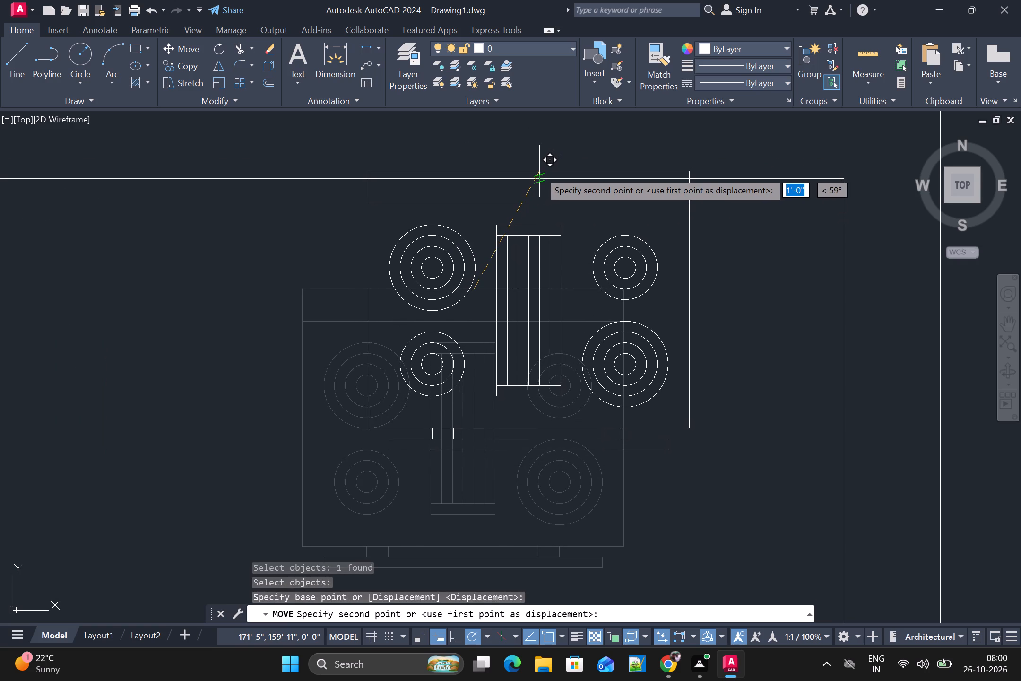
click(536, 177)
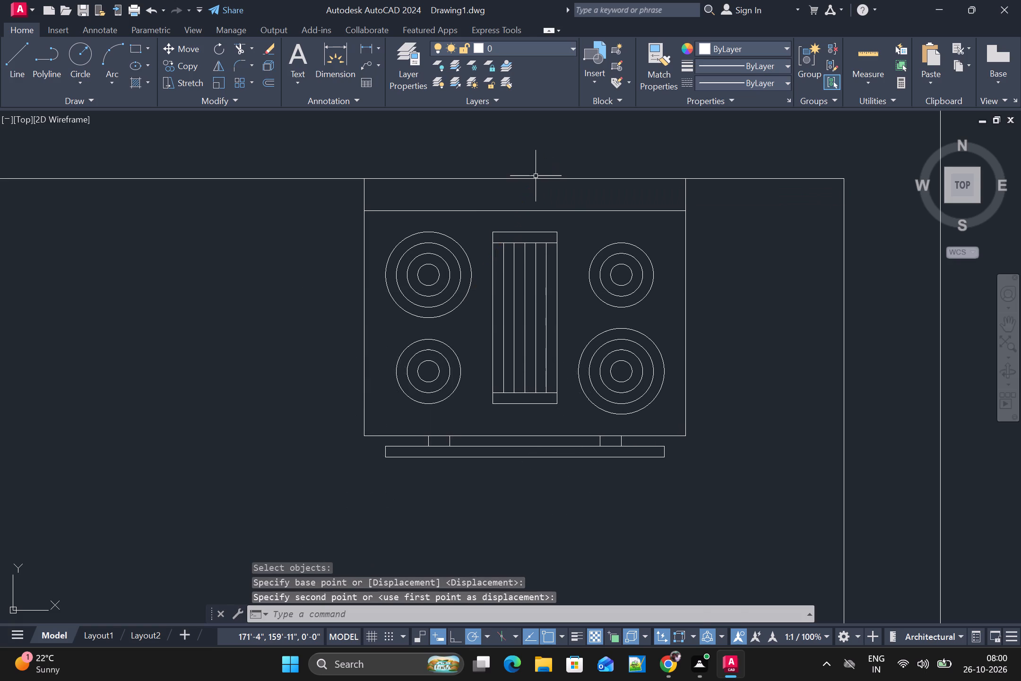
Move the sink block from outside the plan into the top-right room, below the stove.
scroll(612, 288, down, 2)
scroll(687, 369, down, 3)
middle_drag(690, 409, 594, 332)
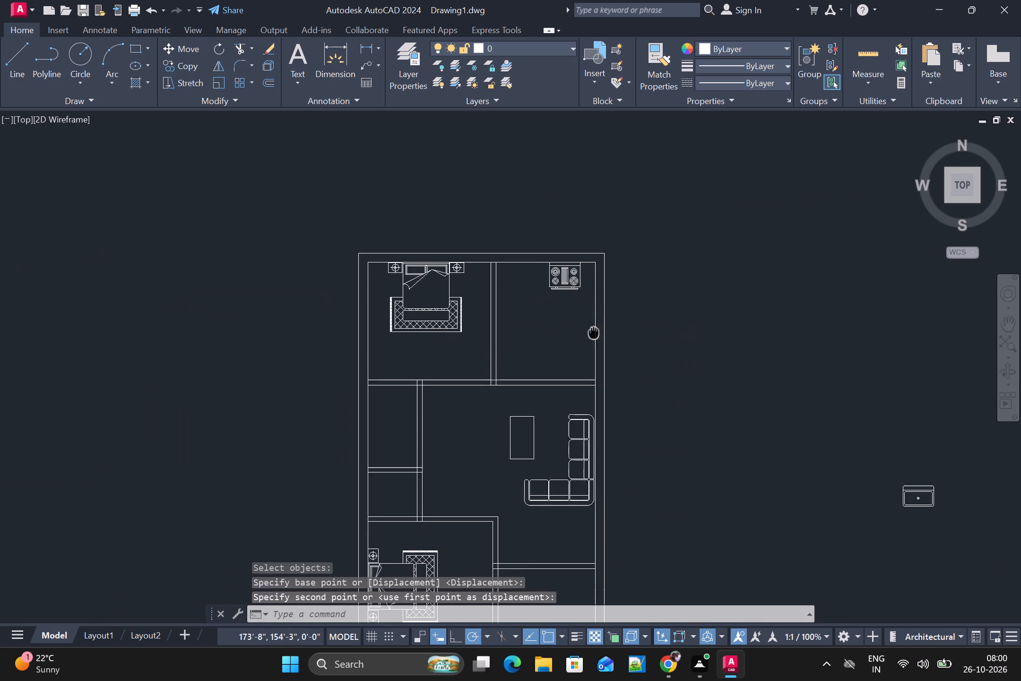
middle_drag(594, 332, 450, 222)
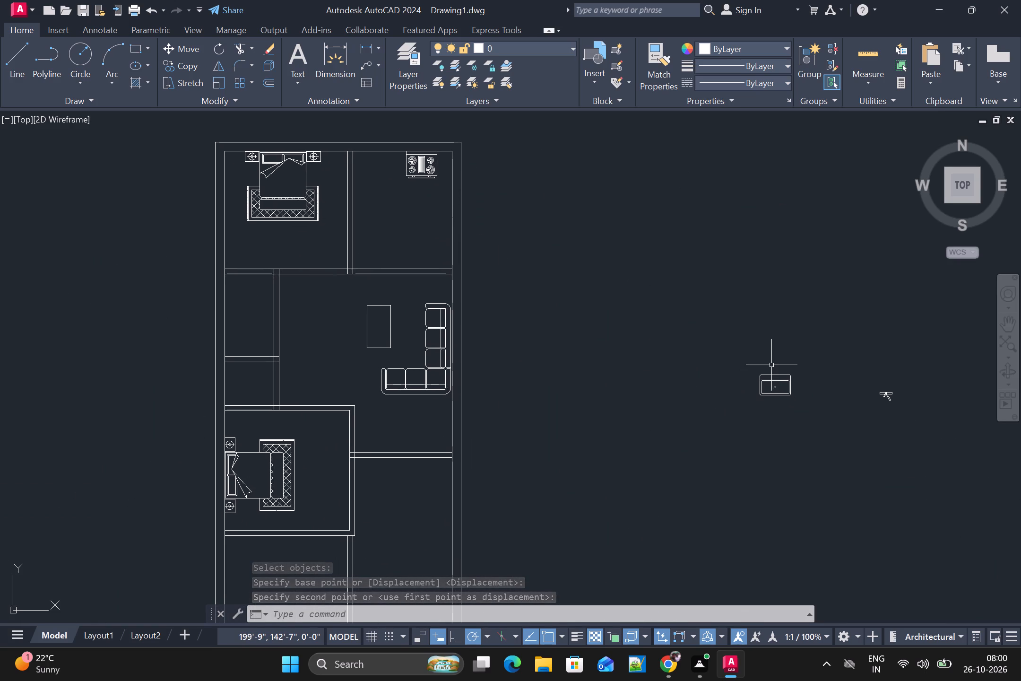
double_click(779, 382)
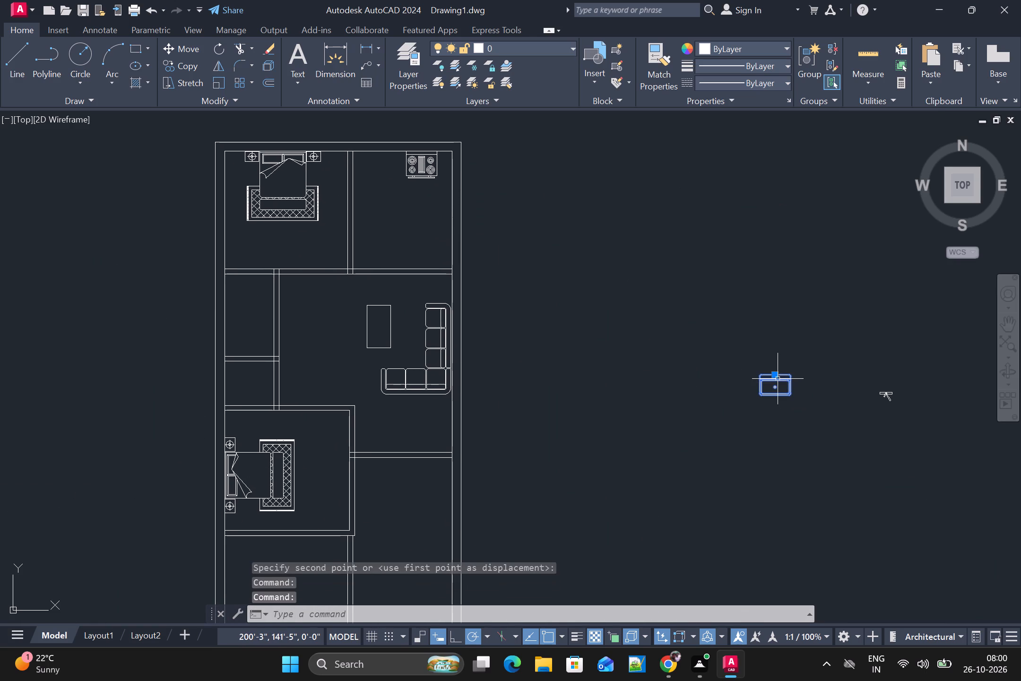
drag(773, 376, 427, 221)
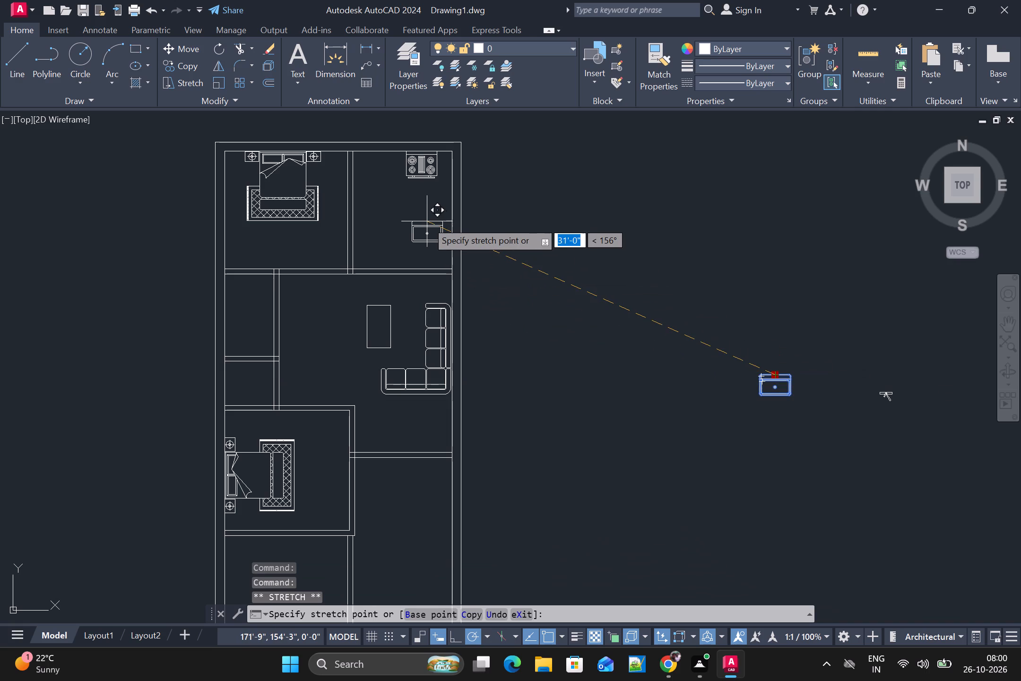
drag(427, 221, 427, 222)
click(427, 222)
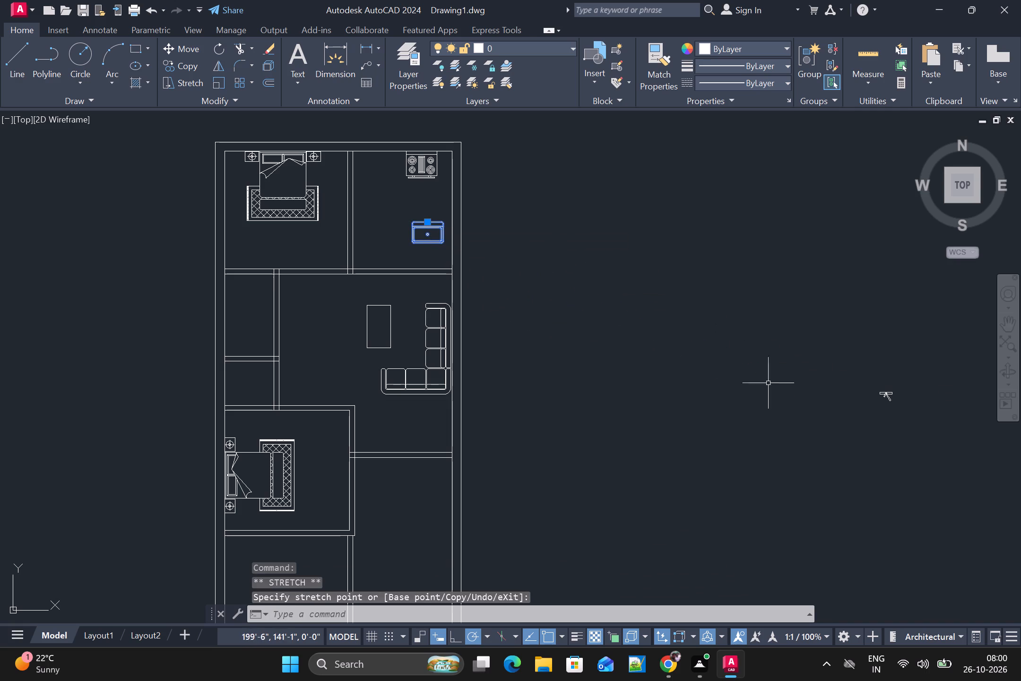
Move the small faucet block from outside the plan into the top-right room, beside its left partition.
click(884, 394)
drag(884, 394, 442, 257)
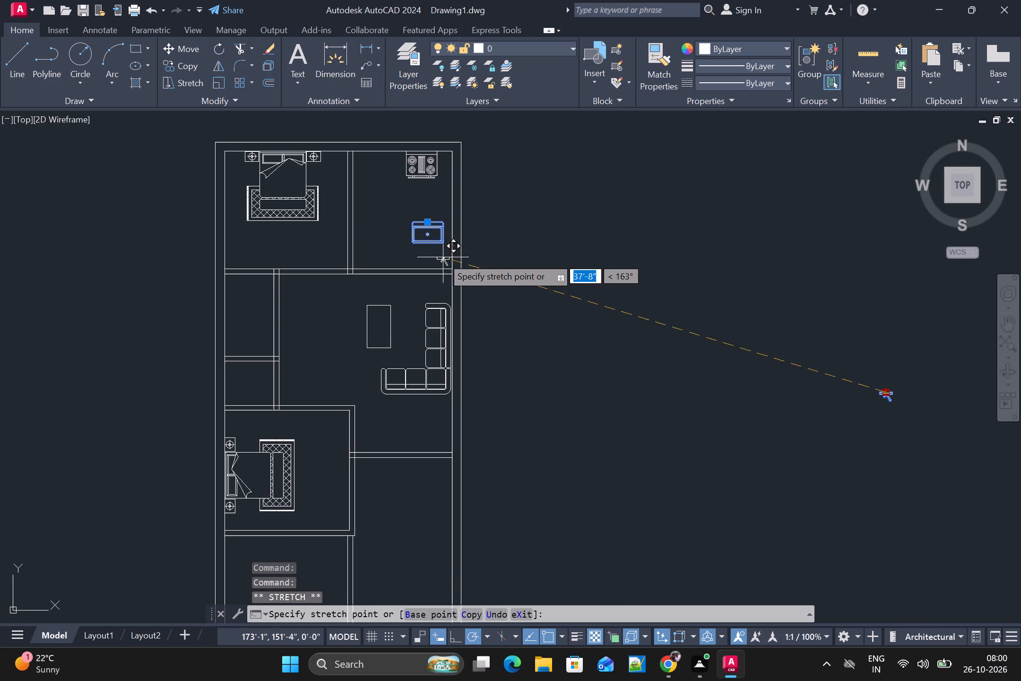
drag(442, 257, 360, 245)
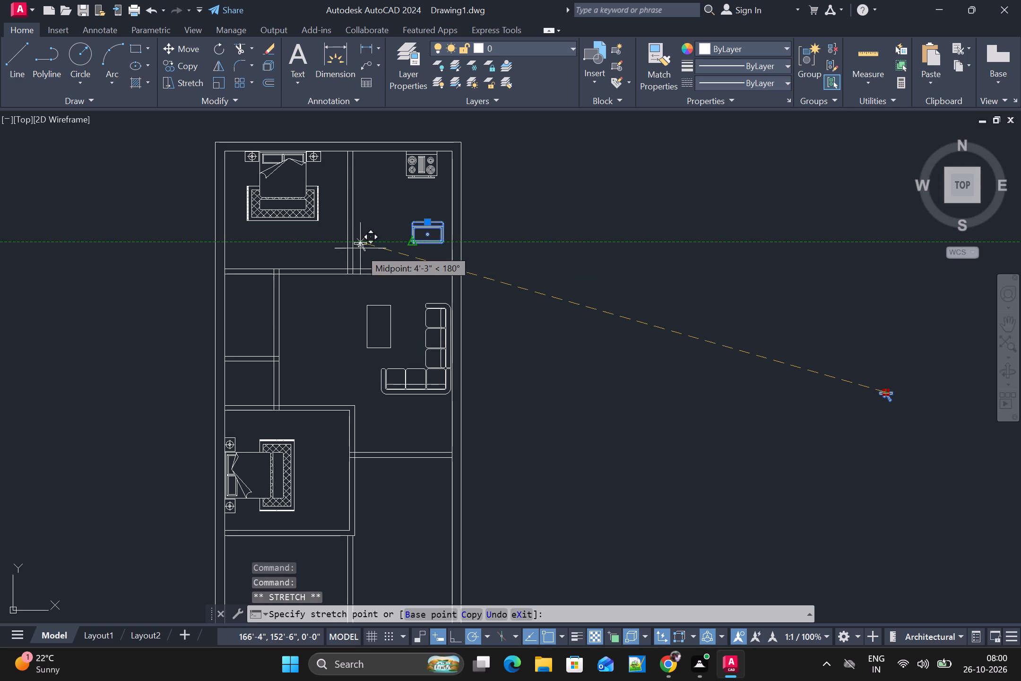
click(361, 248)
scroll(393, 240, up, 3)
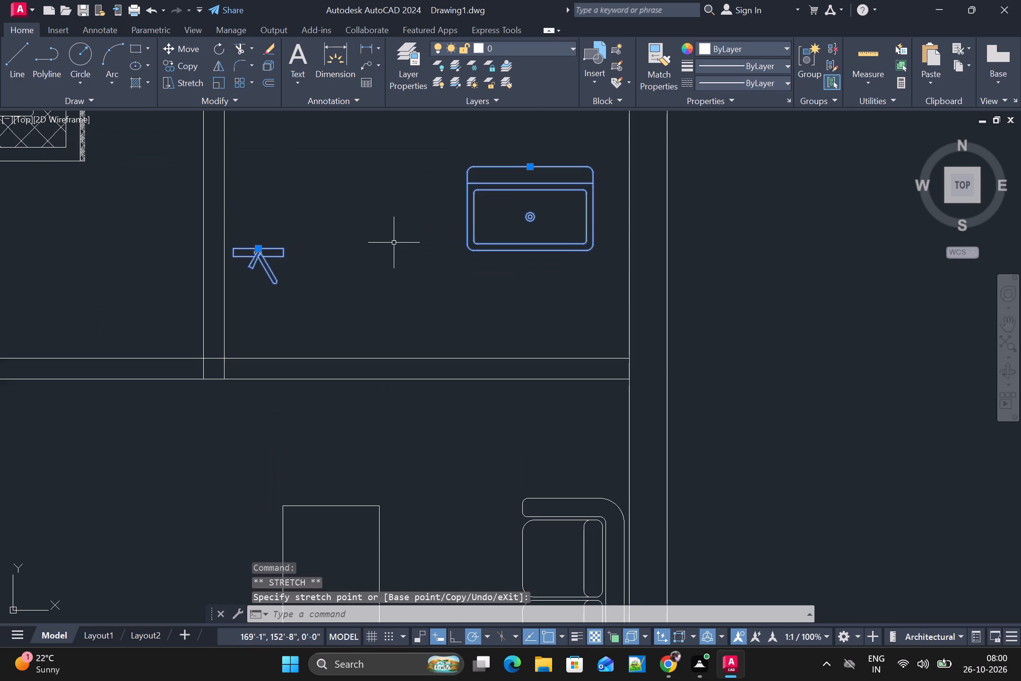
key(Escape)
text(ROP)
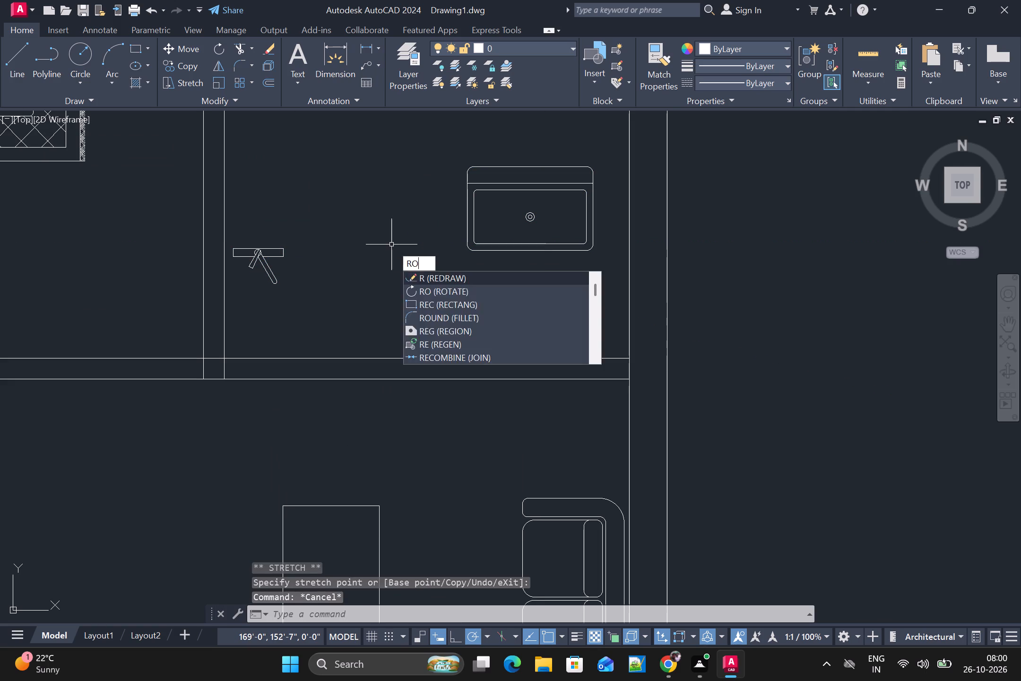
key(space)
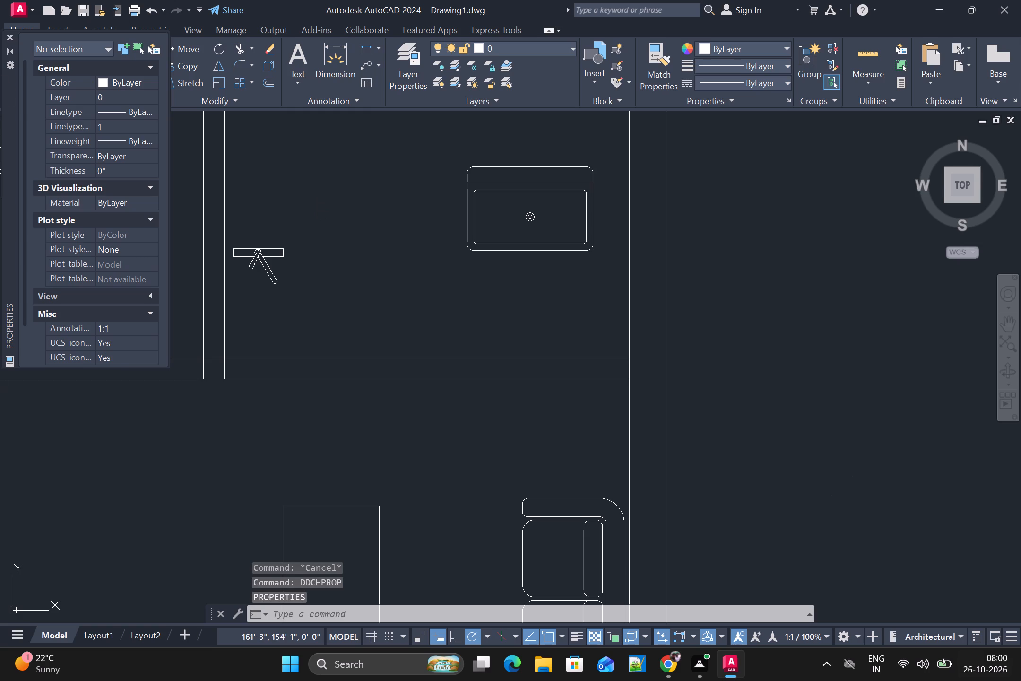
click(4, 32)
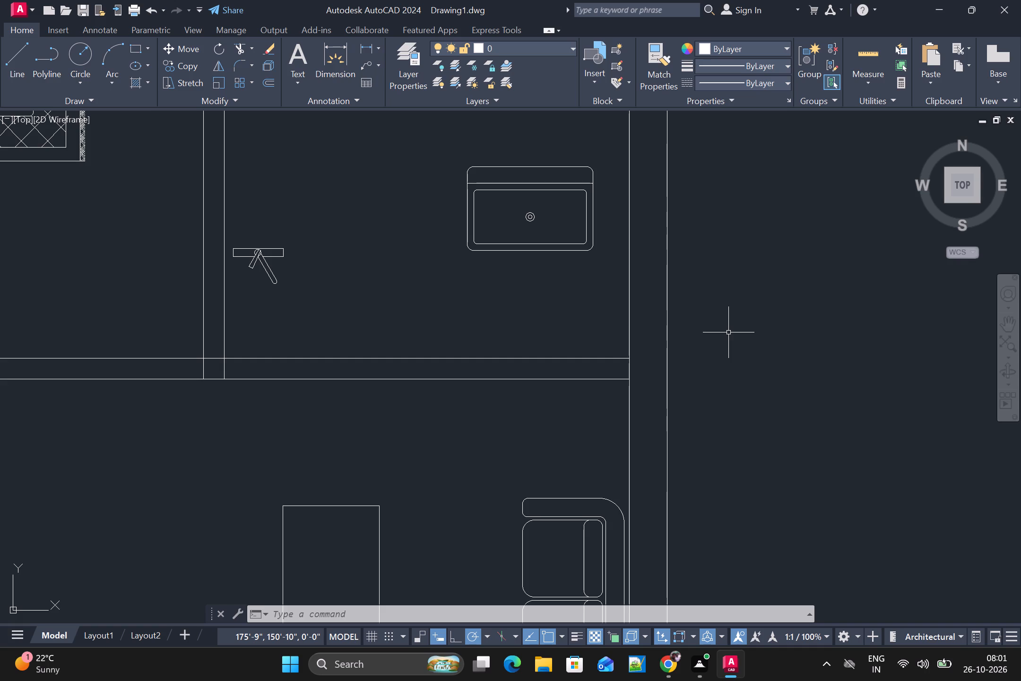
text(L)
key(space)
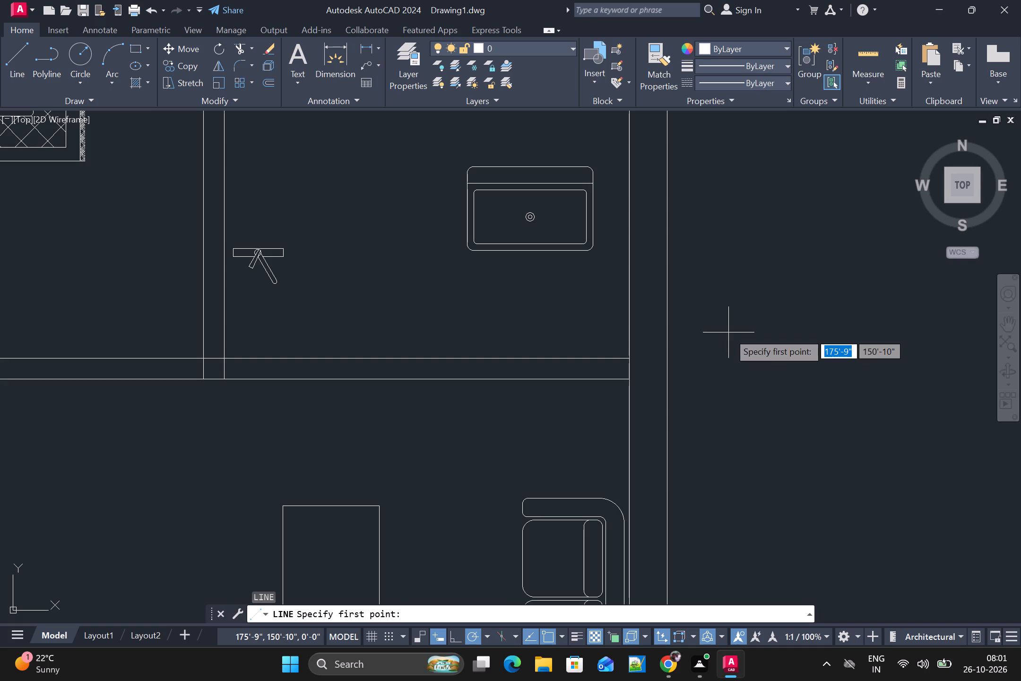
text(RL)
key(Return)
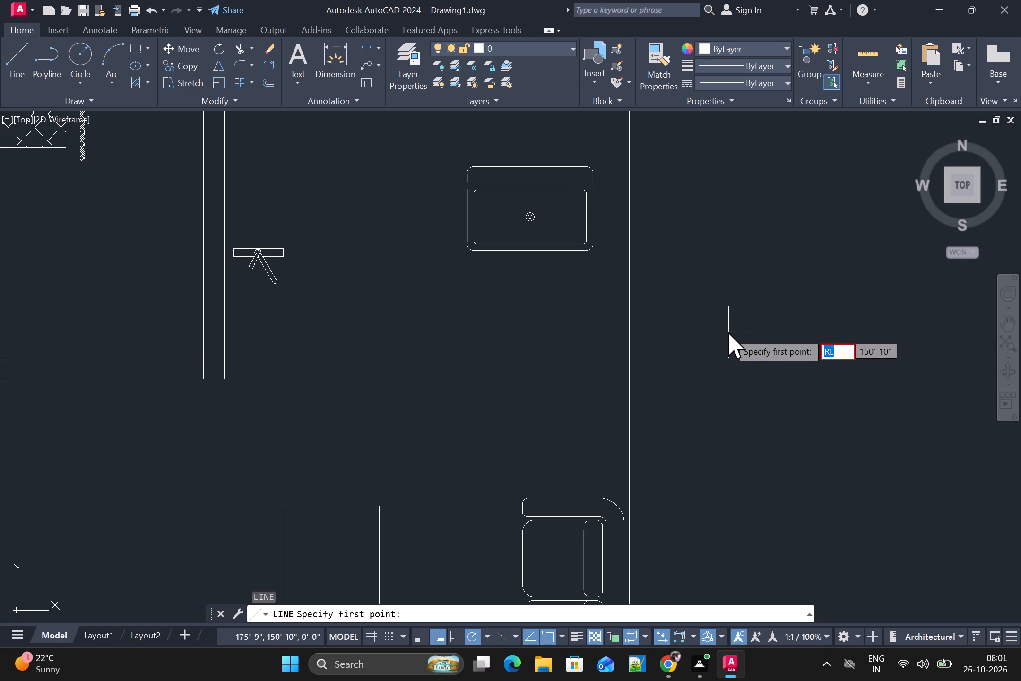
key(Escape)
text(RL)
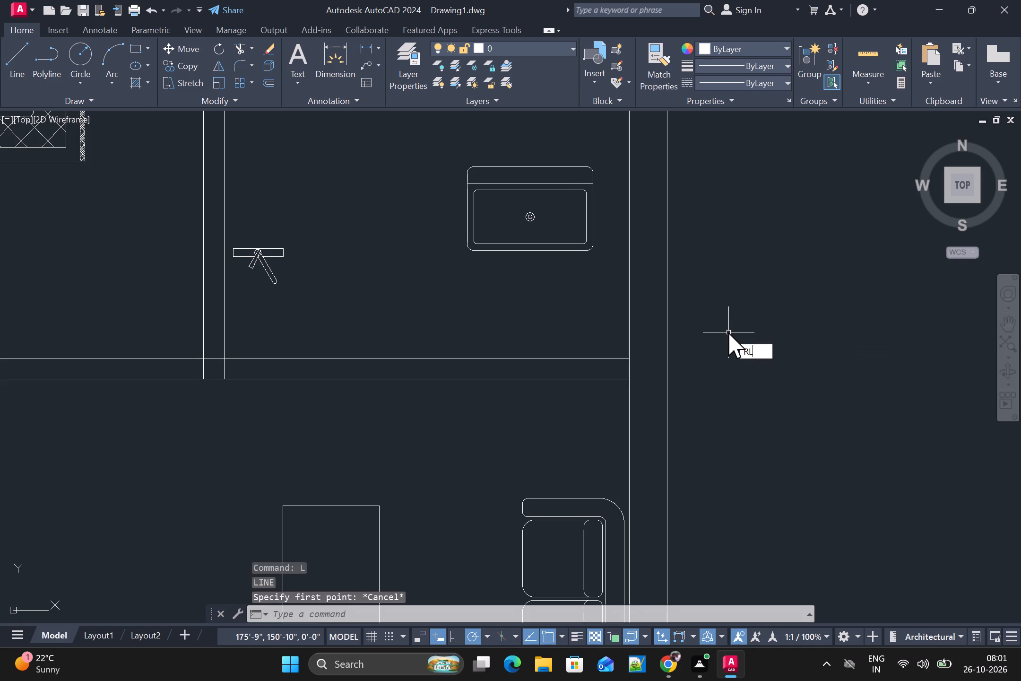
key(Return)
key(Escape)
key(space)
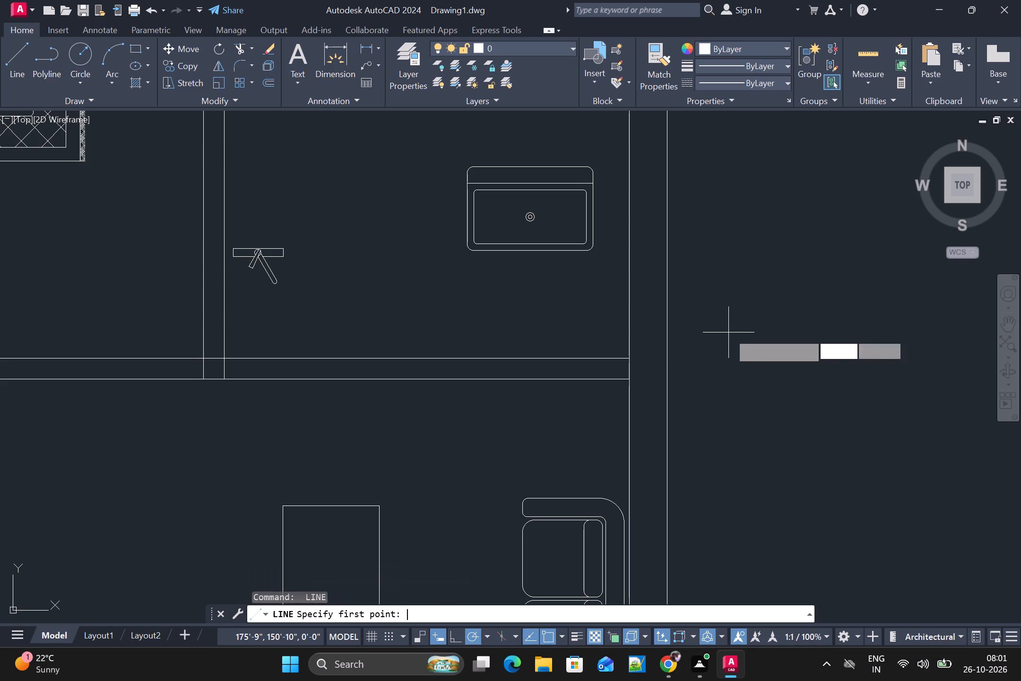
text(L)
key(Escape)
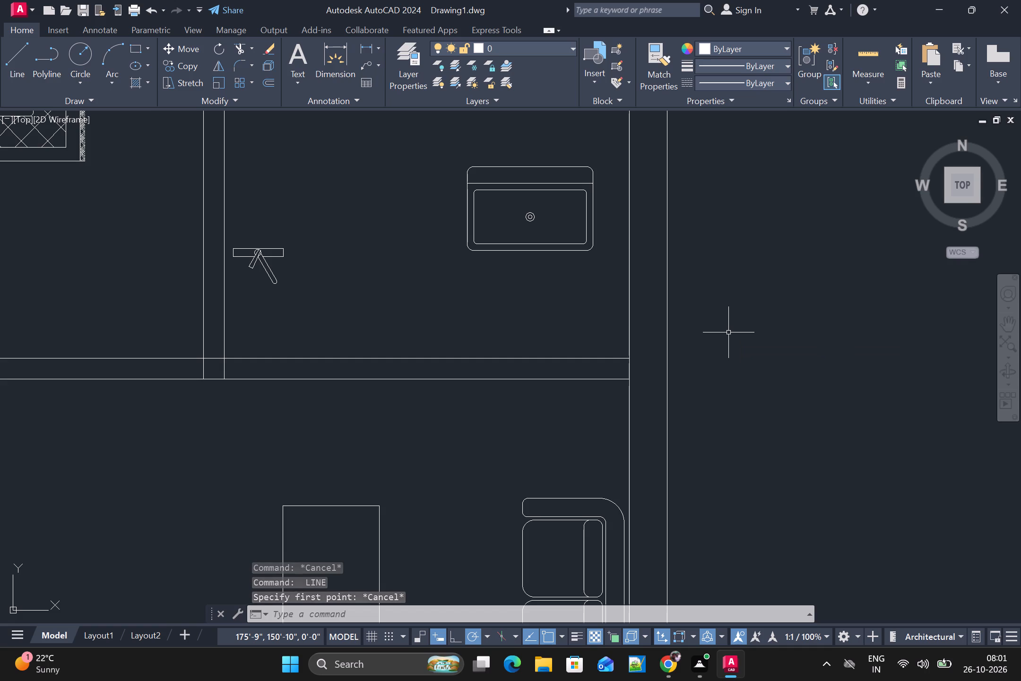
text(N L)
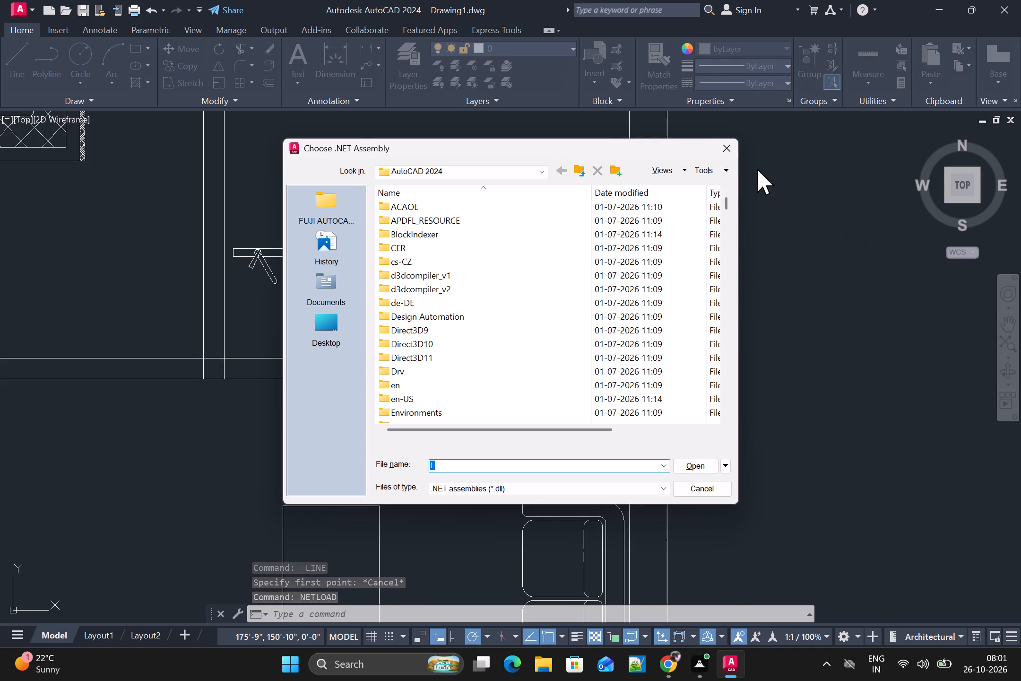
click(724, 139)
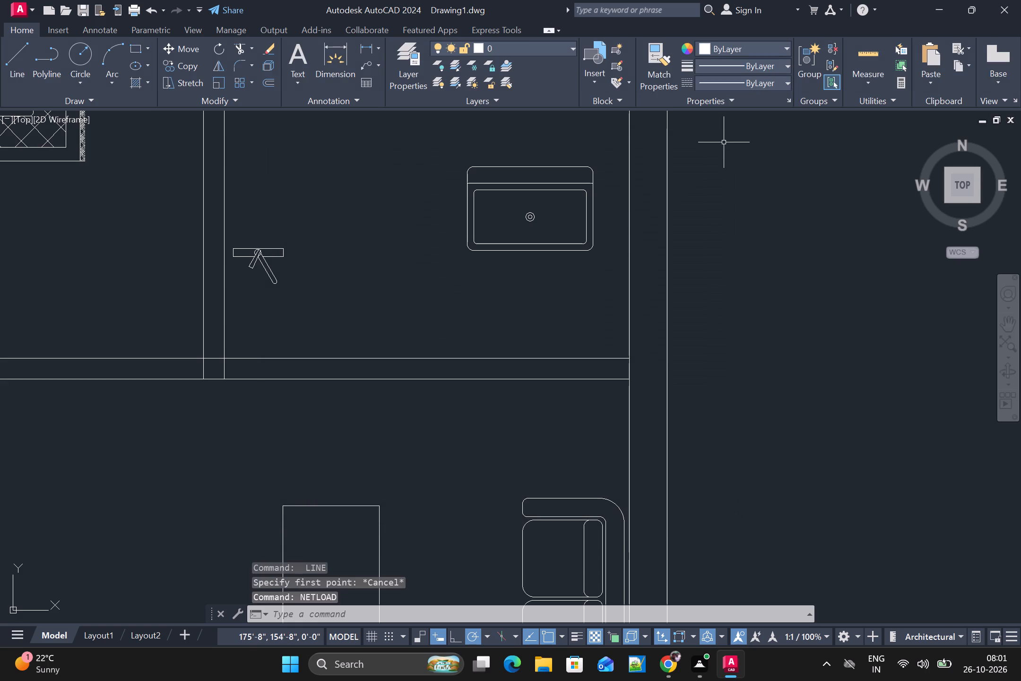
Rotate the sink 270° about the midpoint of its back edge so its back faces the right outer wall.
scroll(471, 285, down, 2)
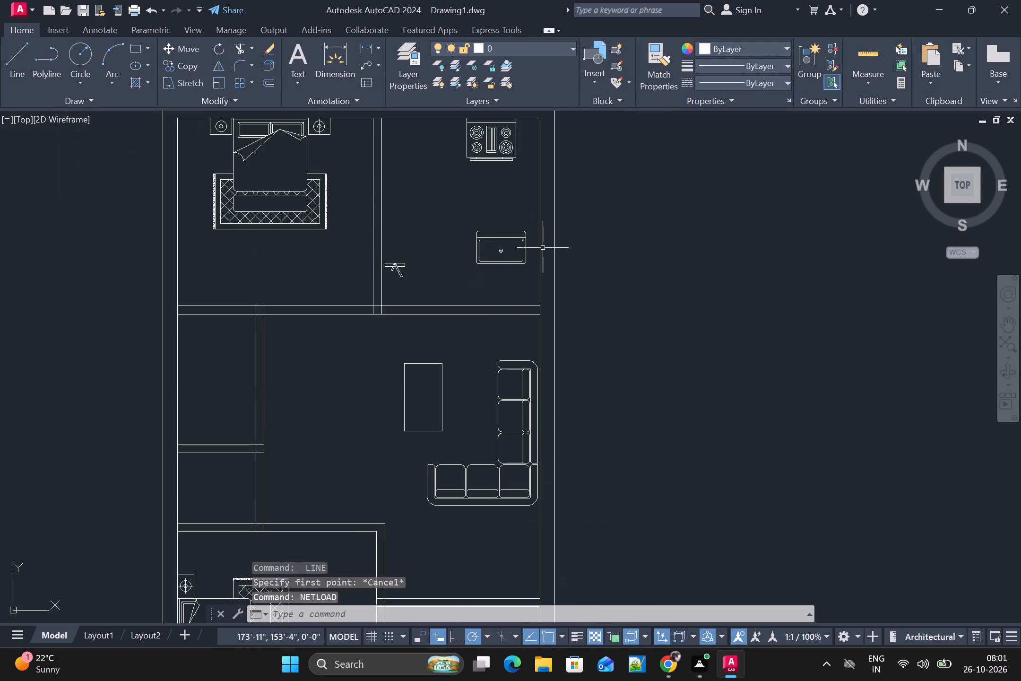
scroll(543, 248, up, 1)
text(RO)
key(space)
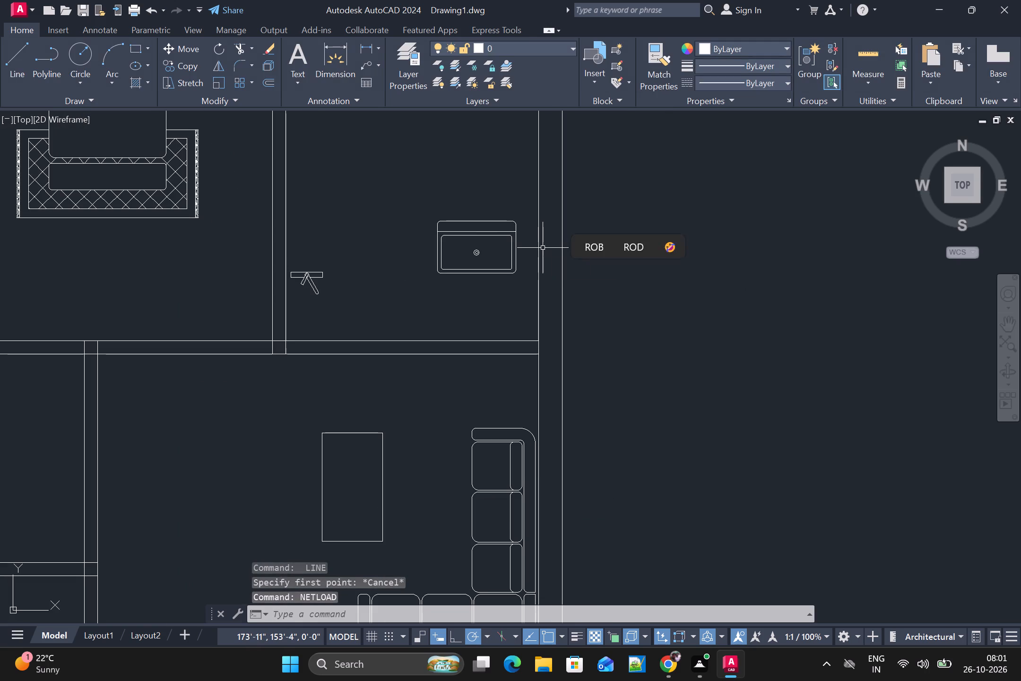
click(482, 220)
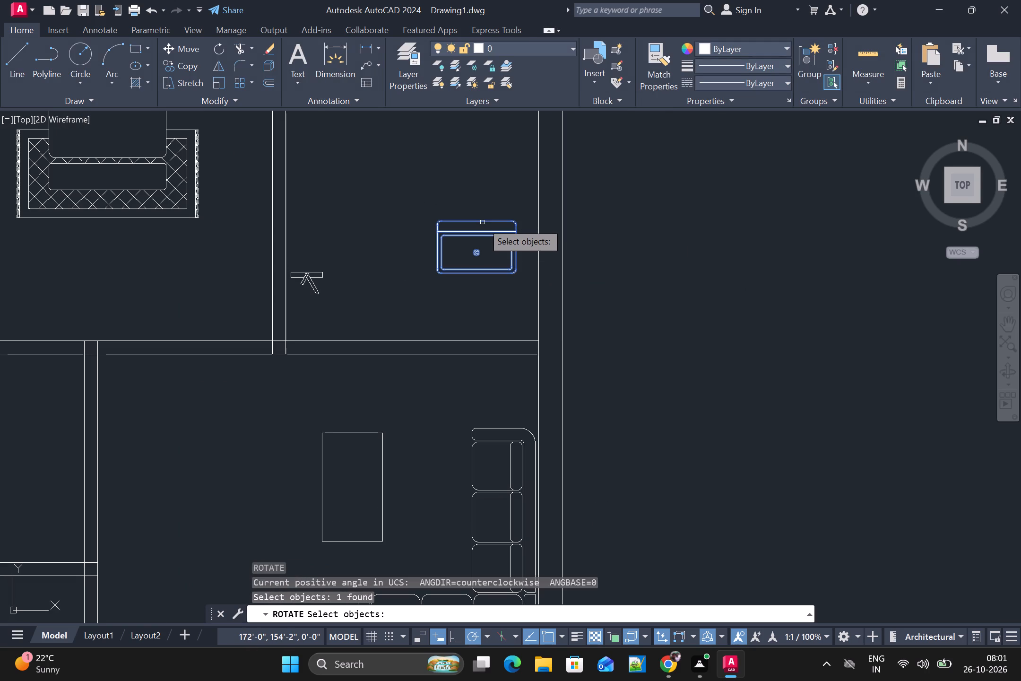
key(space)
click(479, 222)
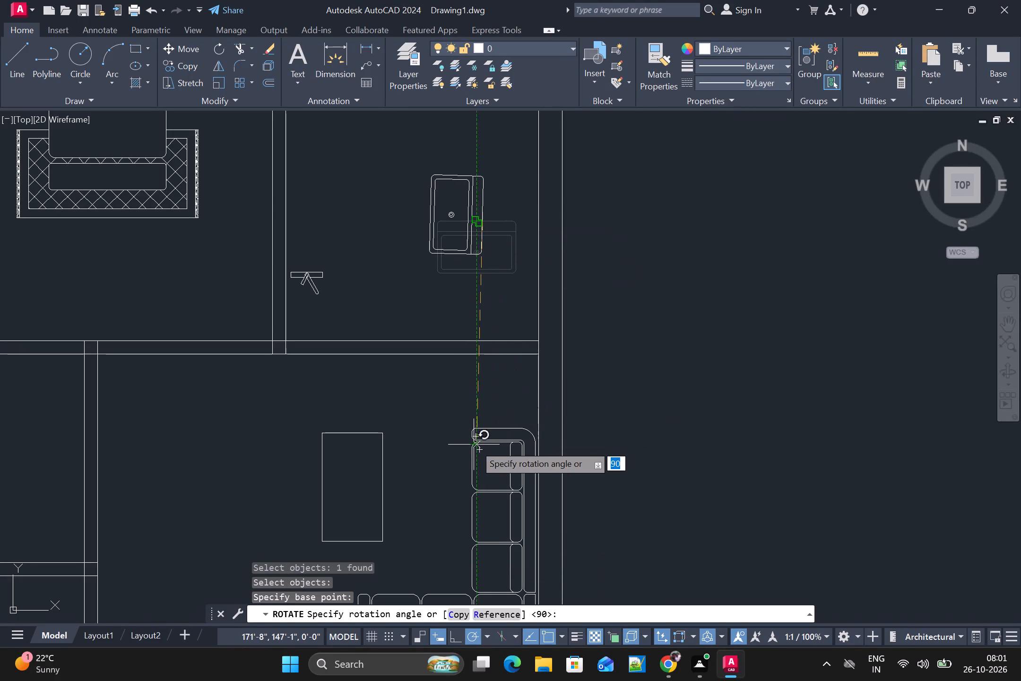
scroll(477, 443, up, 2)
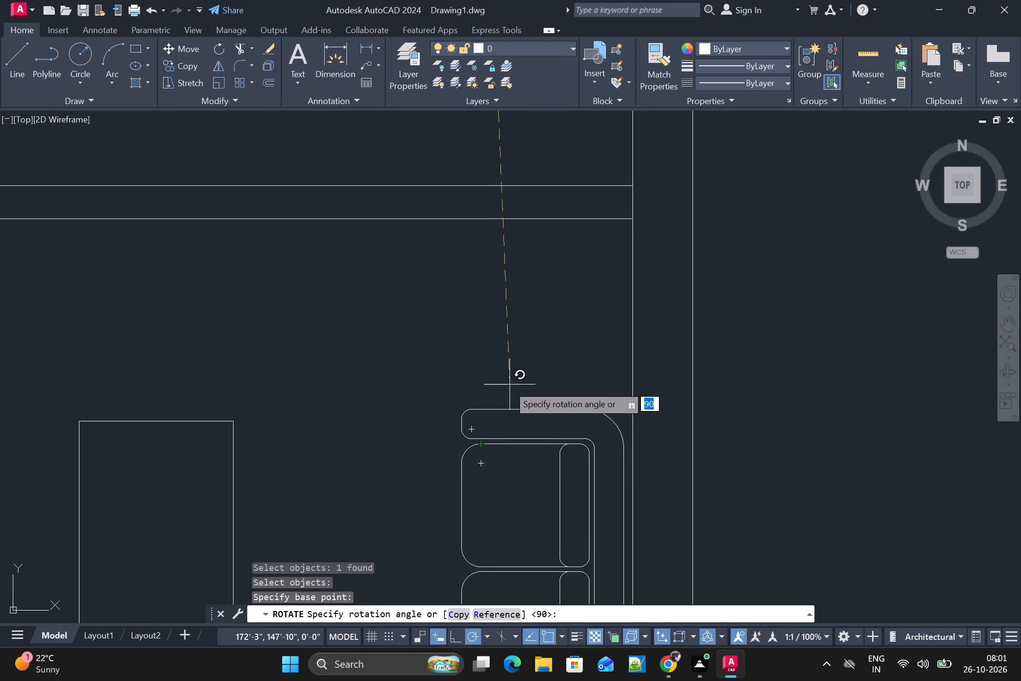
click(490, 386)
Rotate the faucet block 270° about its back edge so its spout points toward the left partition.
scroll(490, 386, down, 2)
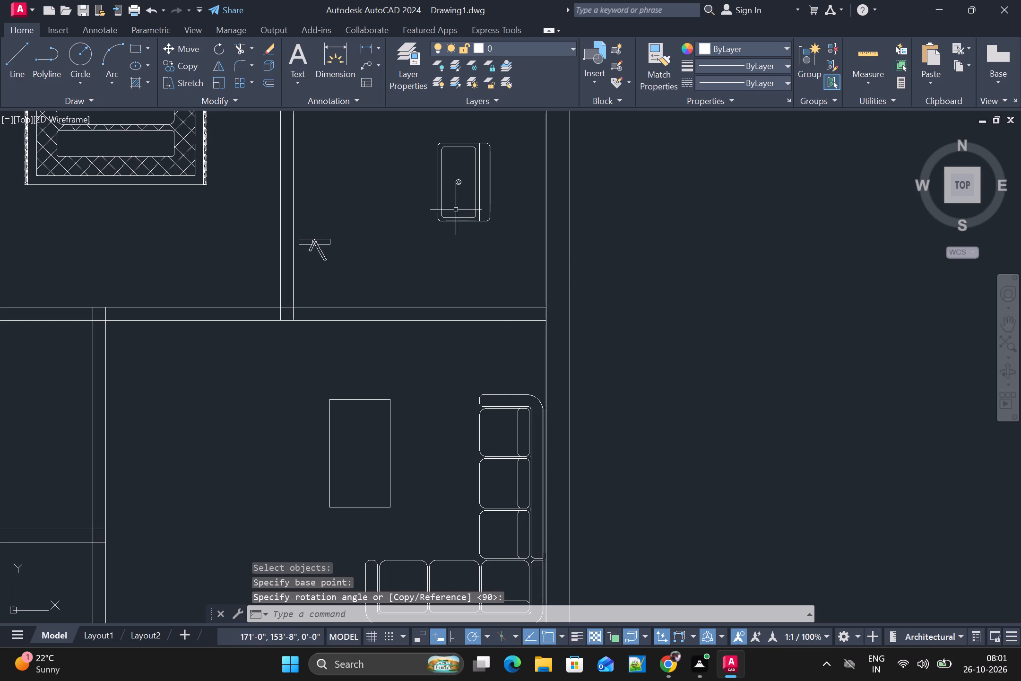
click(321, 250)
key(space)
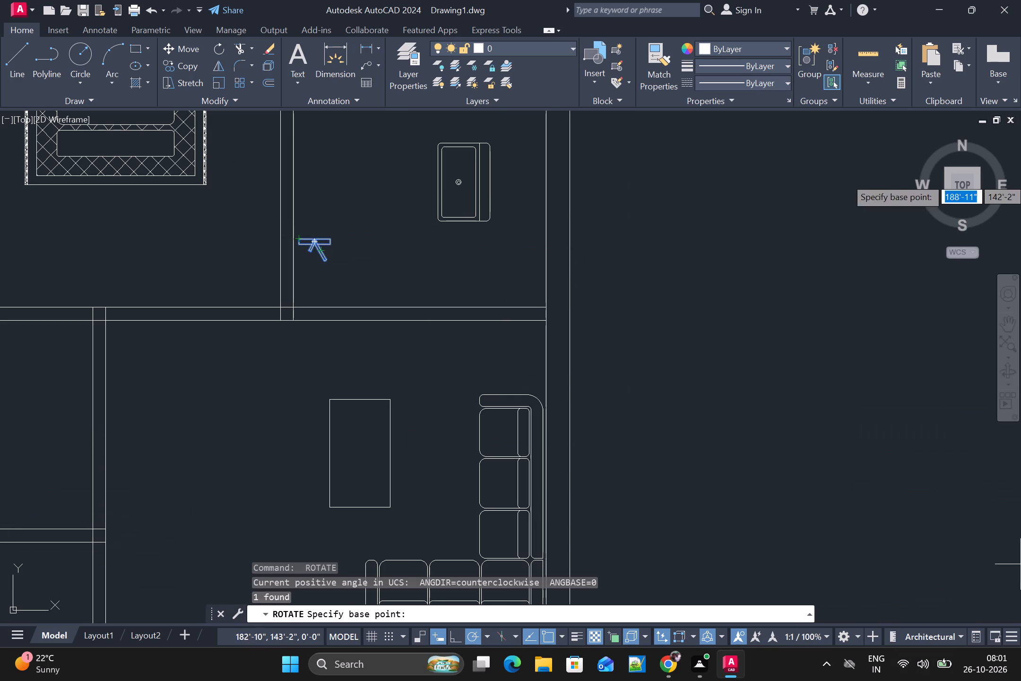
scroll(393, 230, up, 4)
scroll(277, 294, down, 2)
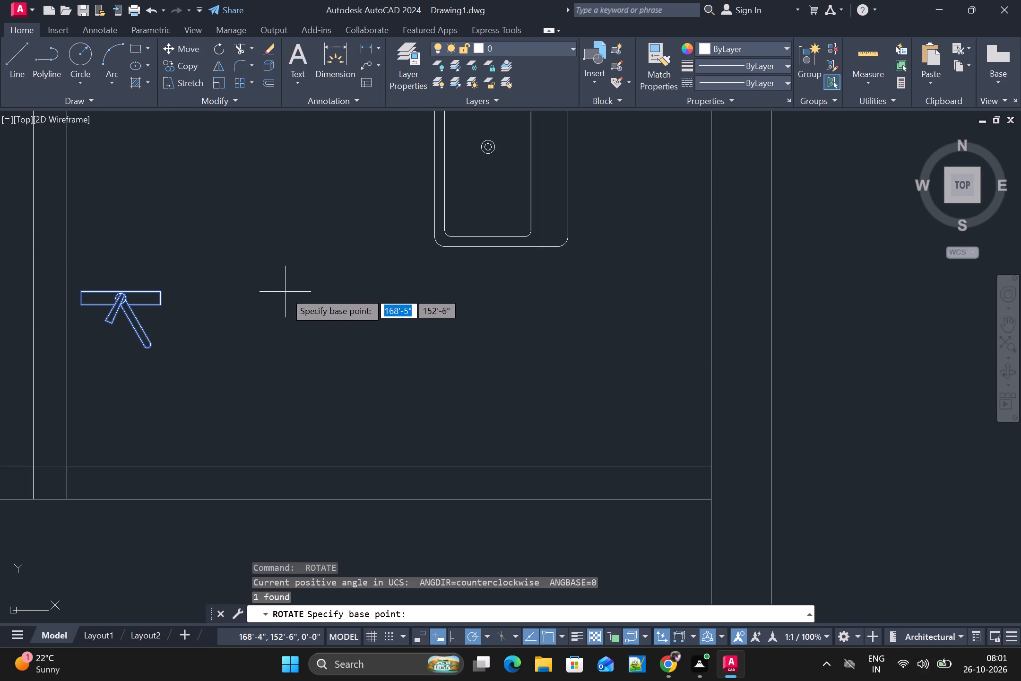
middle_drag(288, 288, 518, 202)
click(350, 206)
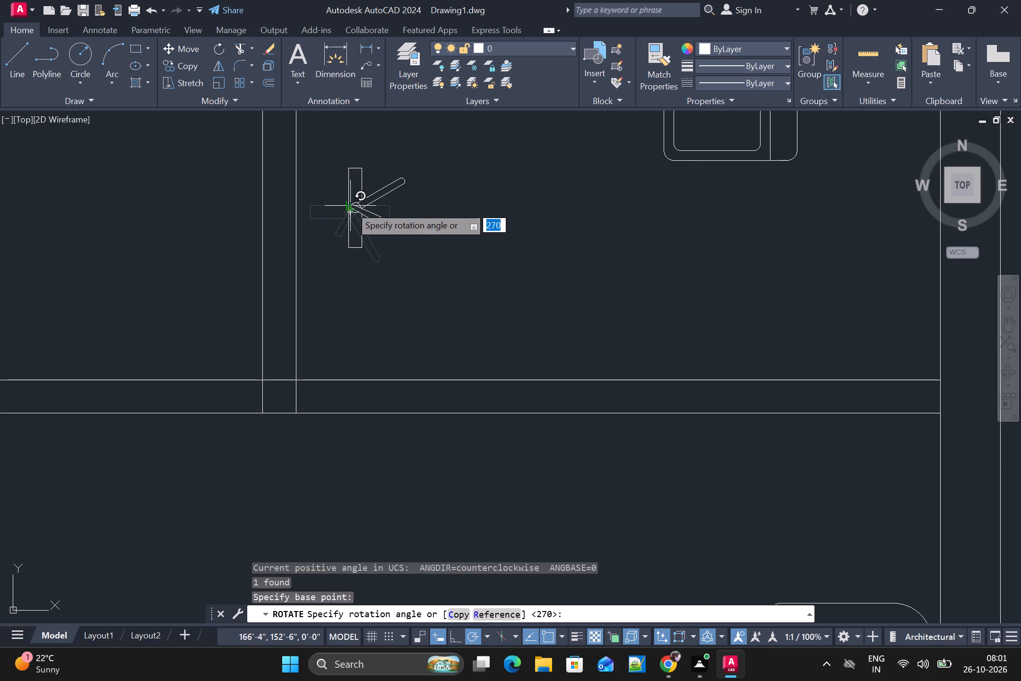
click(344, 336)
Move the rotated sink by its back edge onto the right outer wall's inner face in the top-right room.
scroll(346, 334, down, 3)
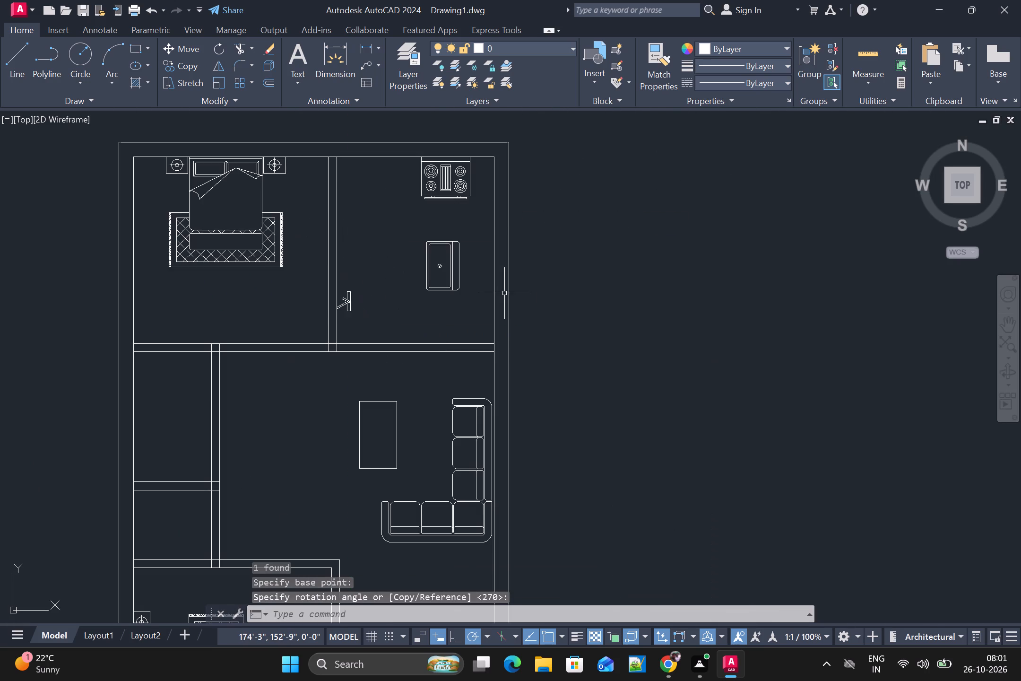
scroll(502, 292, up, 3)
click(323, 206)
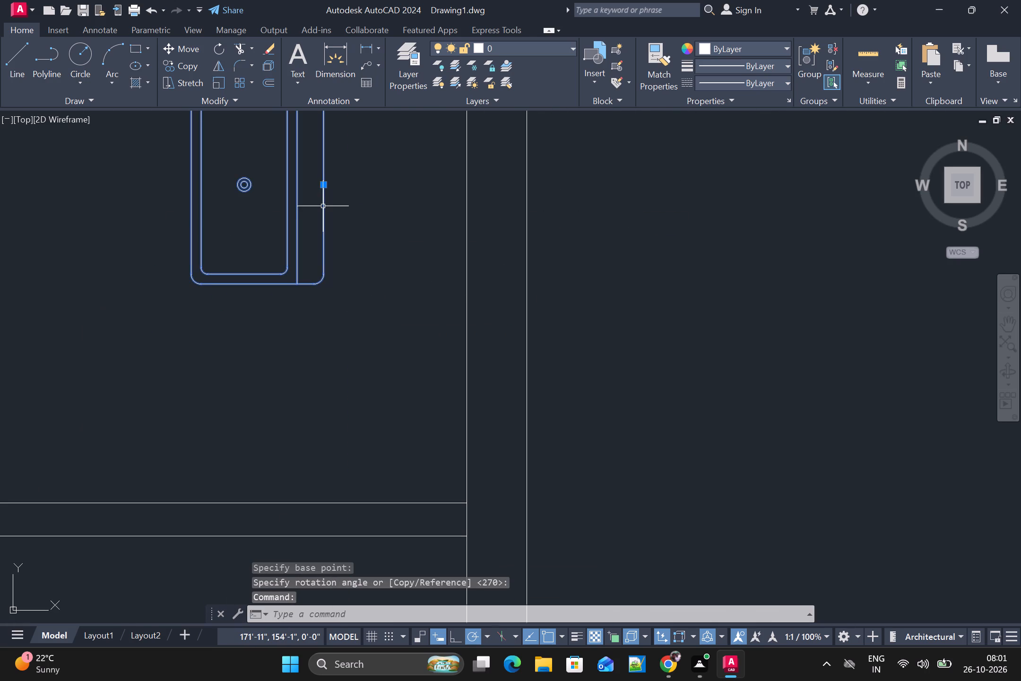
text(M)
key(space)
click(324, 206)
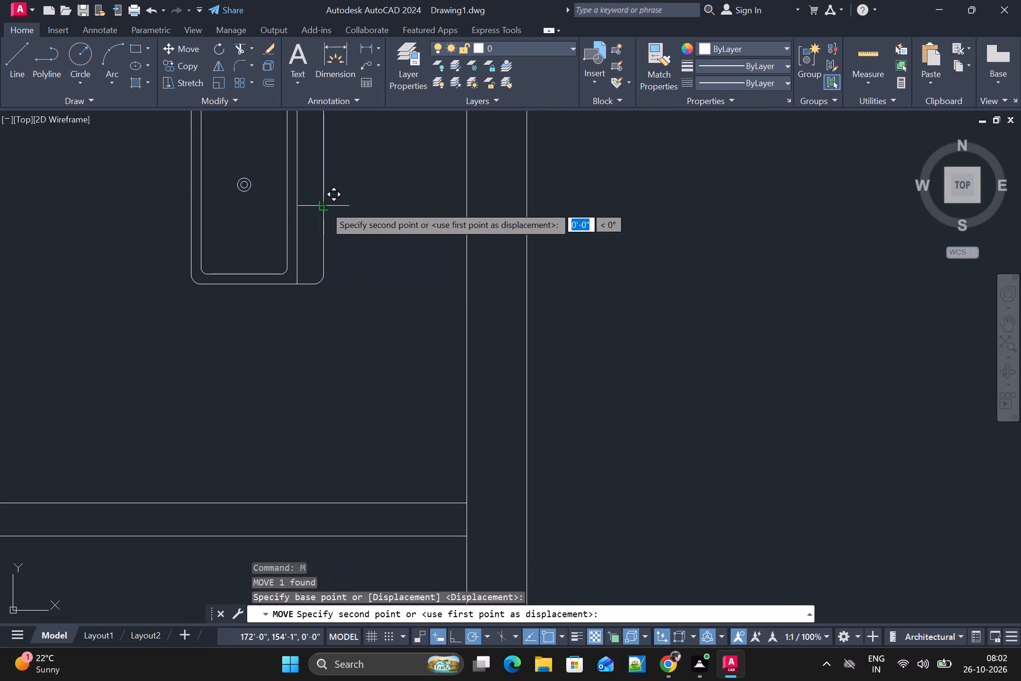
scroll(419, 224, down, 1)
scroll(454, 239, up, 1)
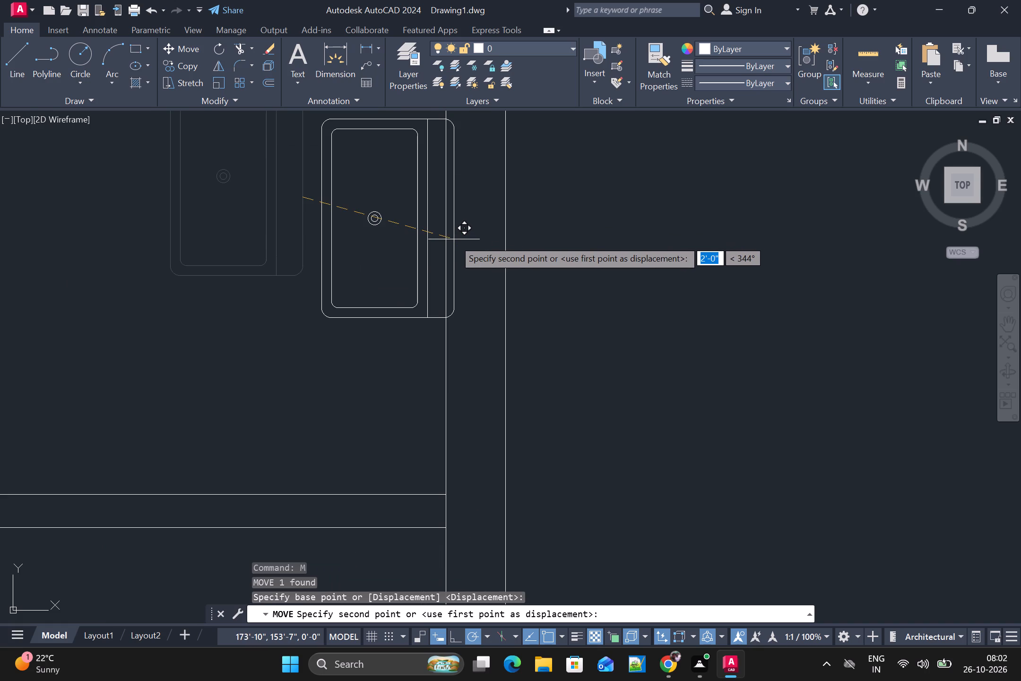
click(448, 243)
Move the faucet block by the midpoint of its back edge onto the sink's back edge at the right outer wall's inner face.
scroll(448, 243, down, 3)
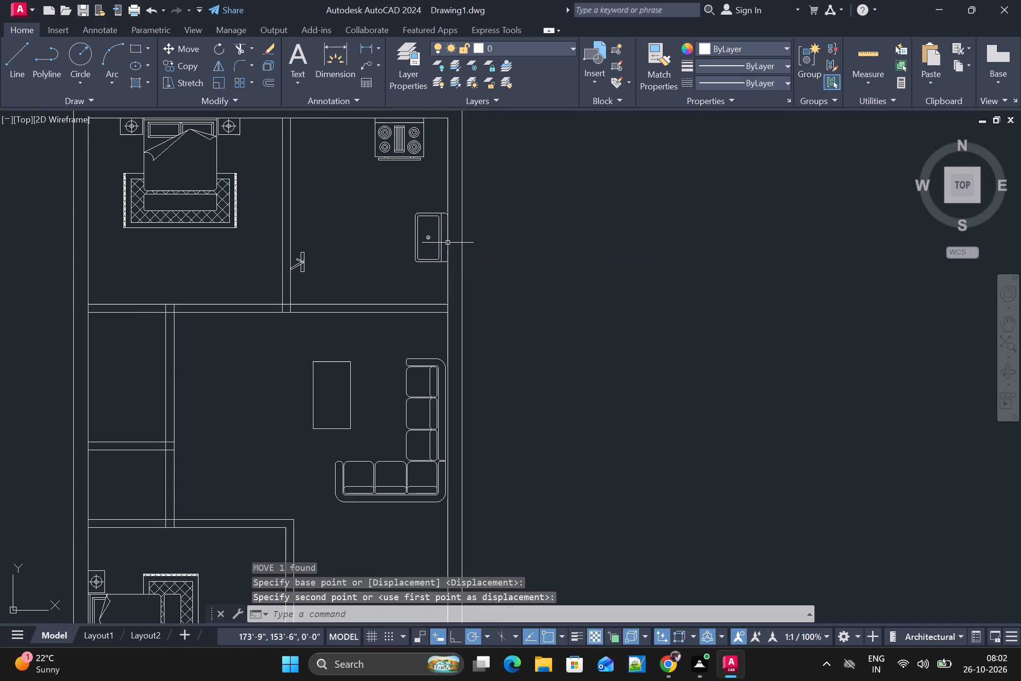
scroll(291, 277, up, 2)
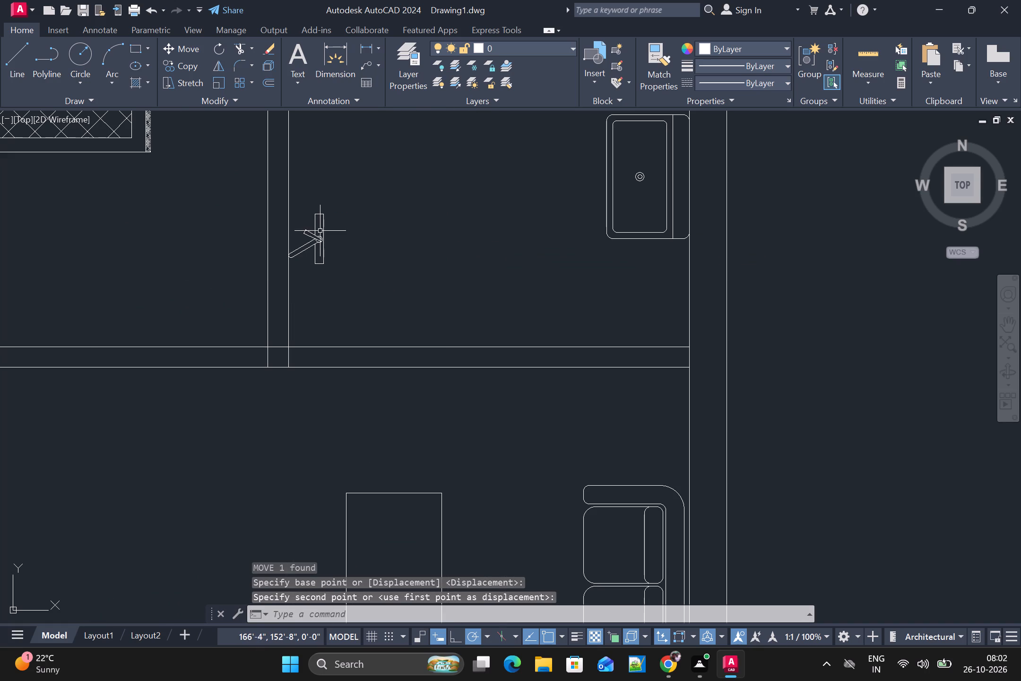
click(319, 238)
text(M)
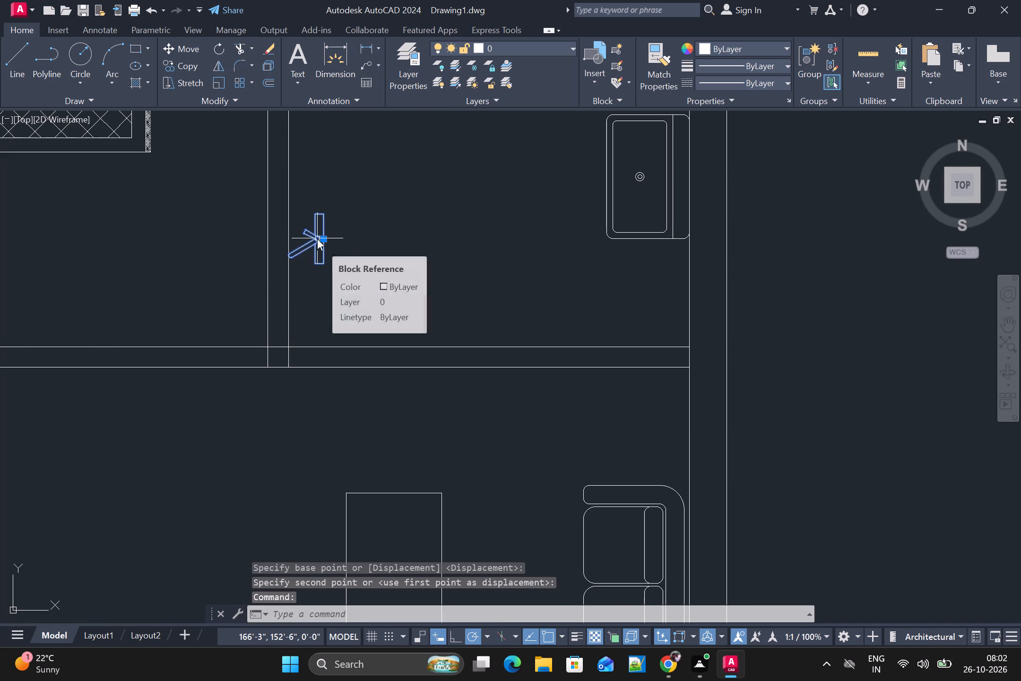
key(space)
scroll(325, 240, up, 2)
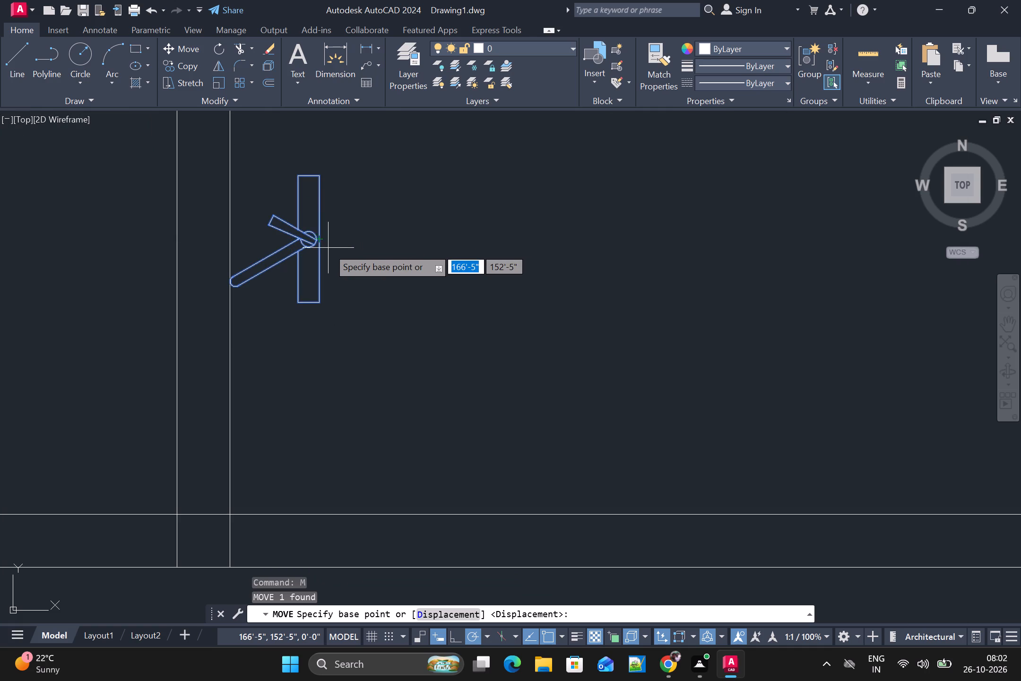
click(321, 236)
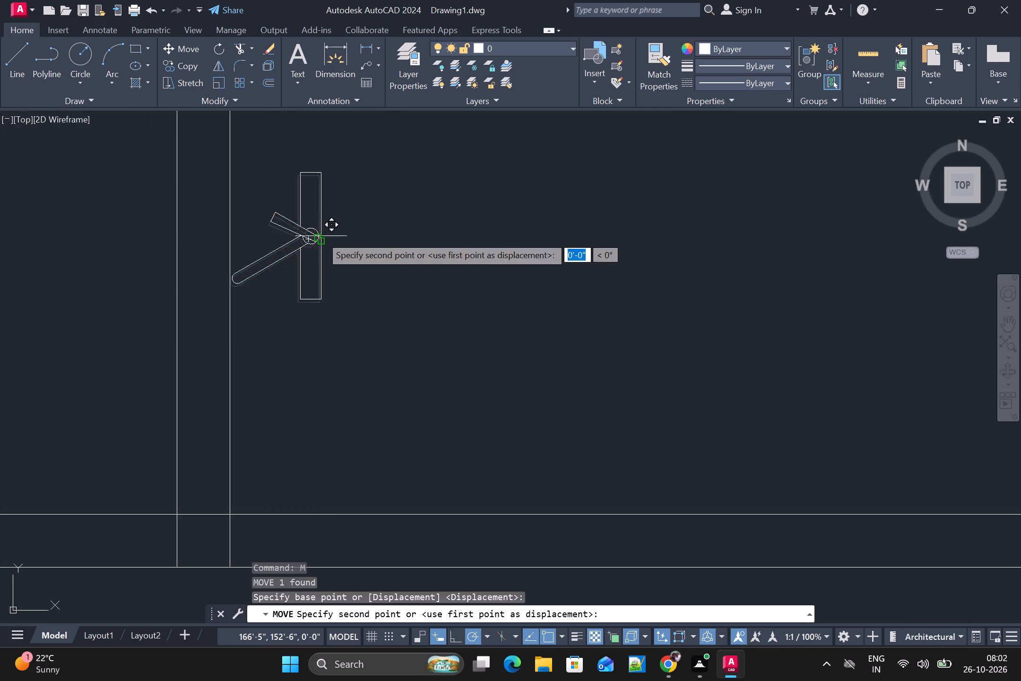
scroll(335, 236, down, 4)
scroll(521, 227, up, 3)
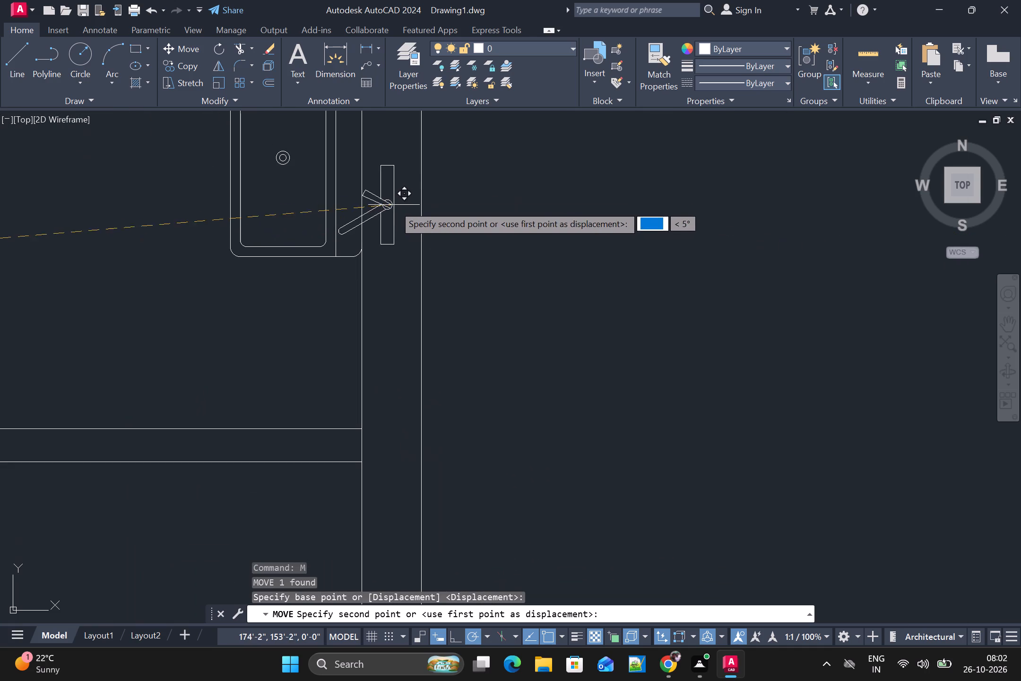
click(359, 143)
scroll(398, 159, down, 4)
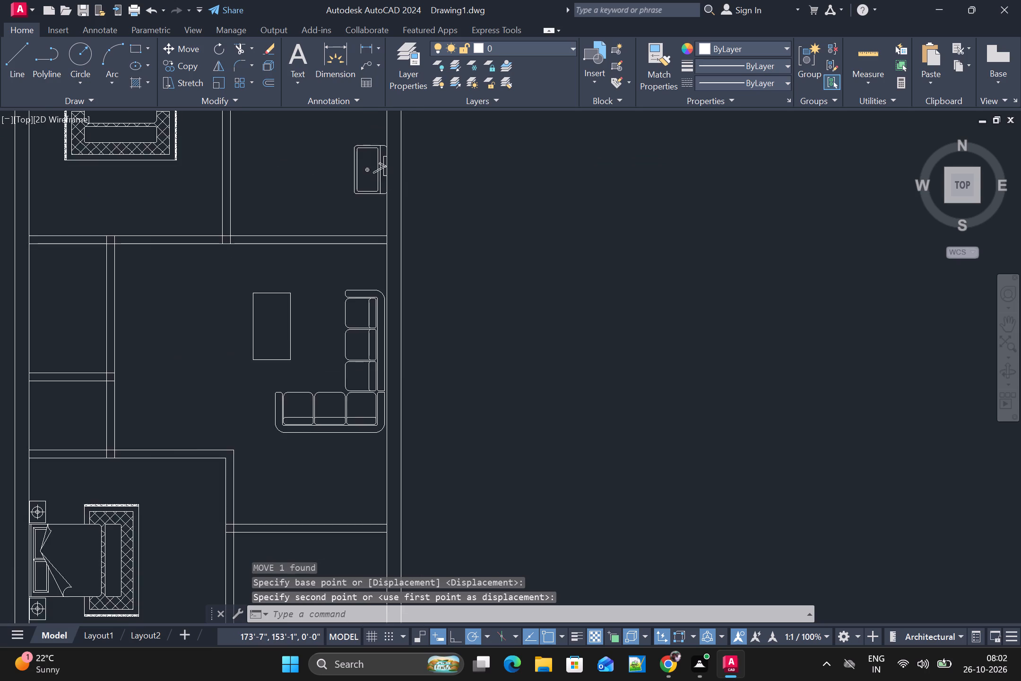
scroll(390, 179, down, 1)
scroll(397, 177, up, 2)
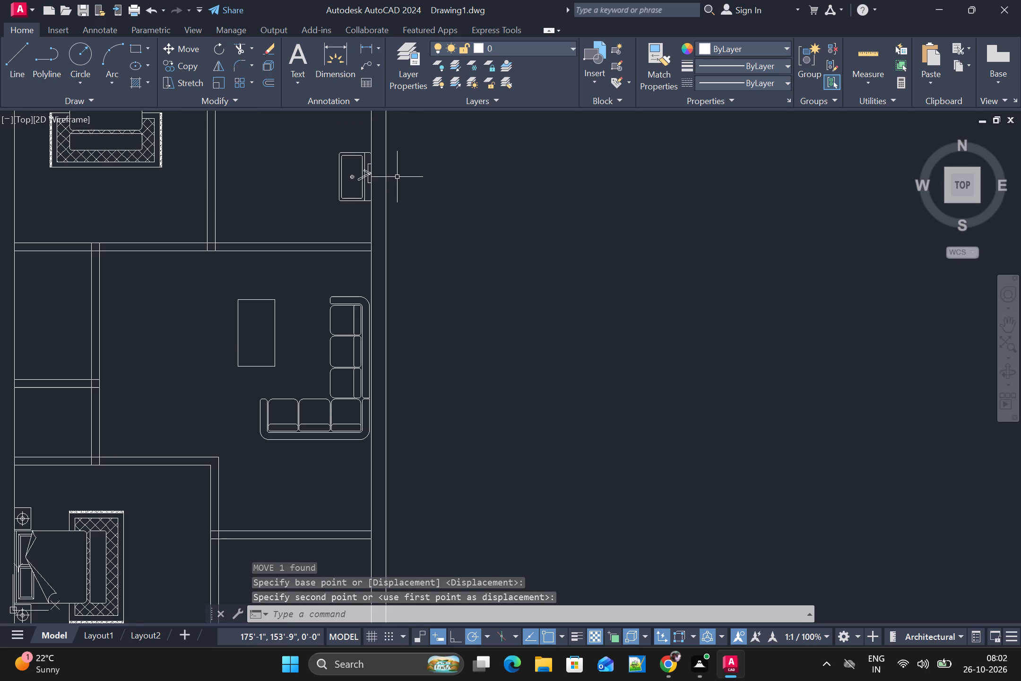
key(Escape)
Draw the kitchen counter outline with lines about 7'-1" up from the lower partition, 3'-0" left below the stove, and up to the top wall.
text(L)
key(space)
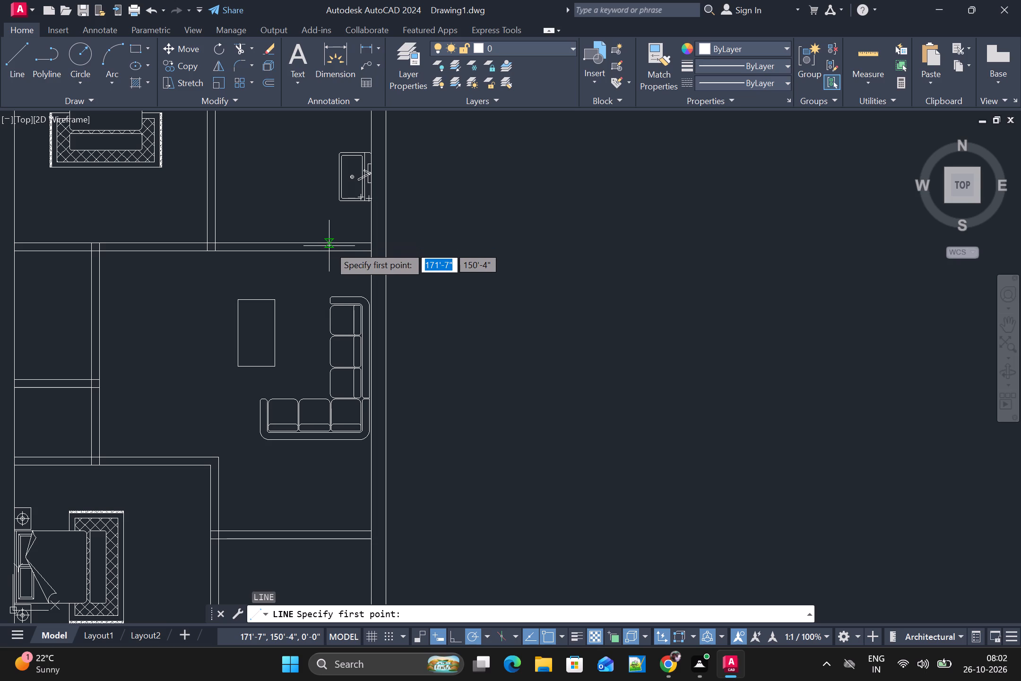
scroll(329, 246, up, 3)
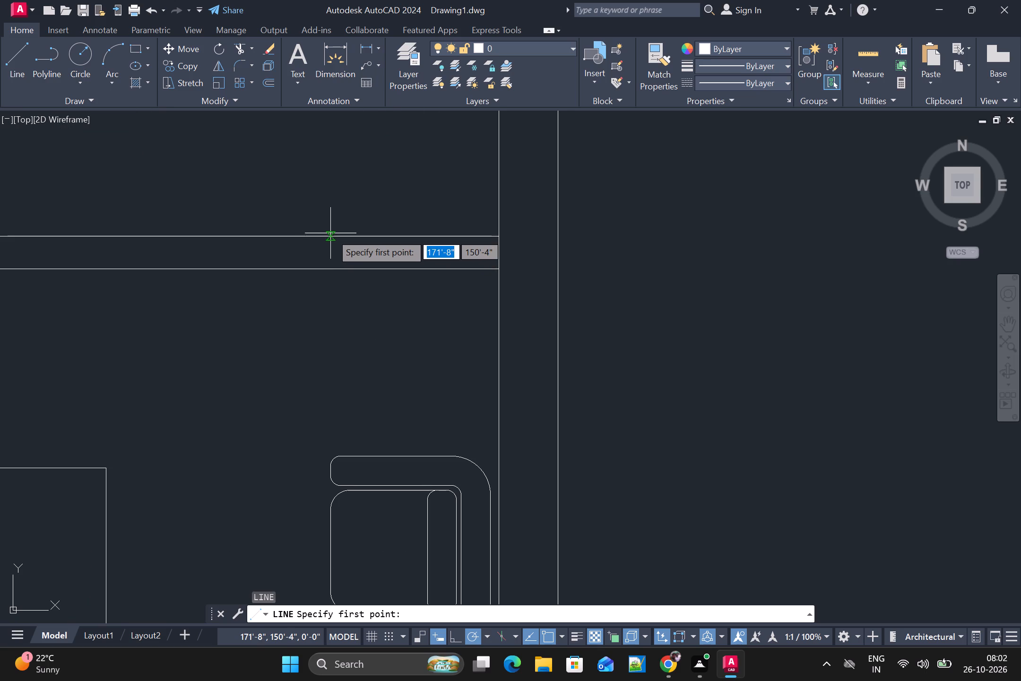
click(332, 236)
scroll(332, 236, down, 3)
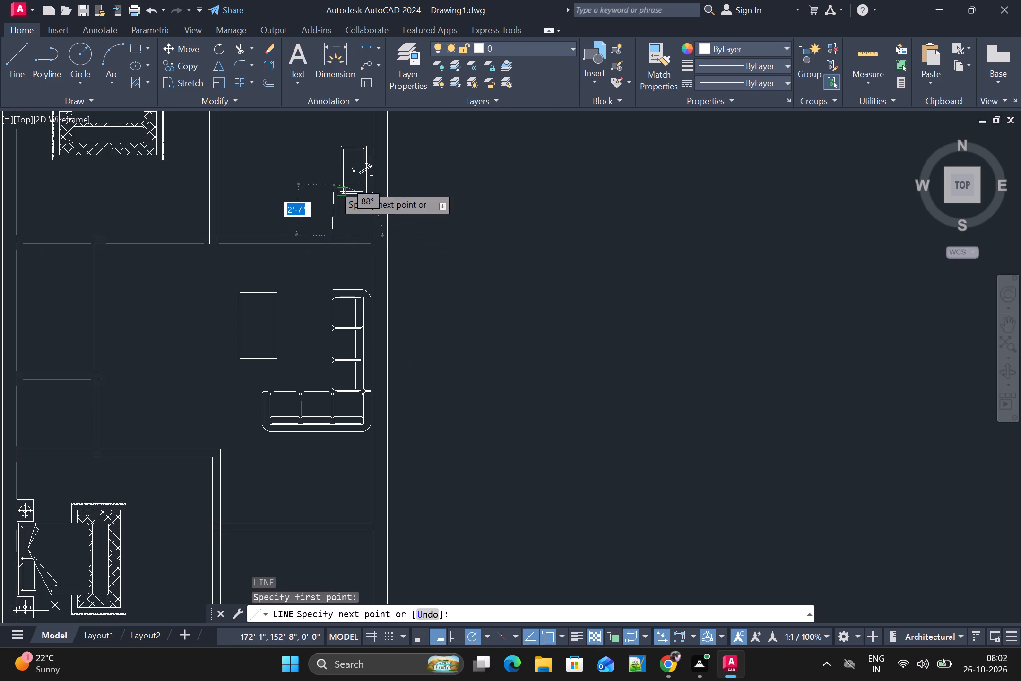
scroll(331, 147, down, 3)
scroll(330, 103, up, 3)
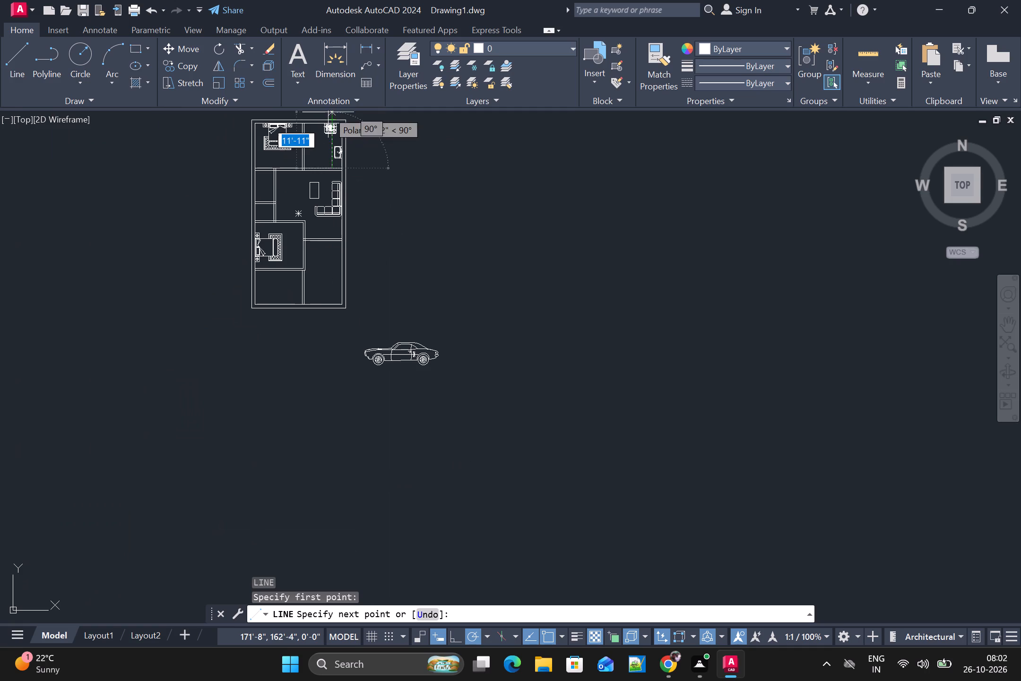
scroll(328, 112, up, 2)
scroll(334, 156, up, 4)
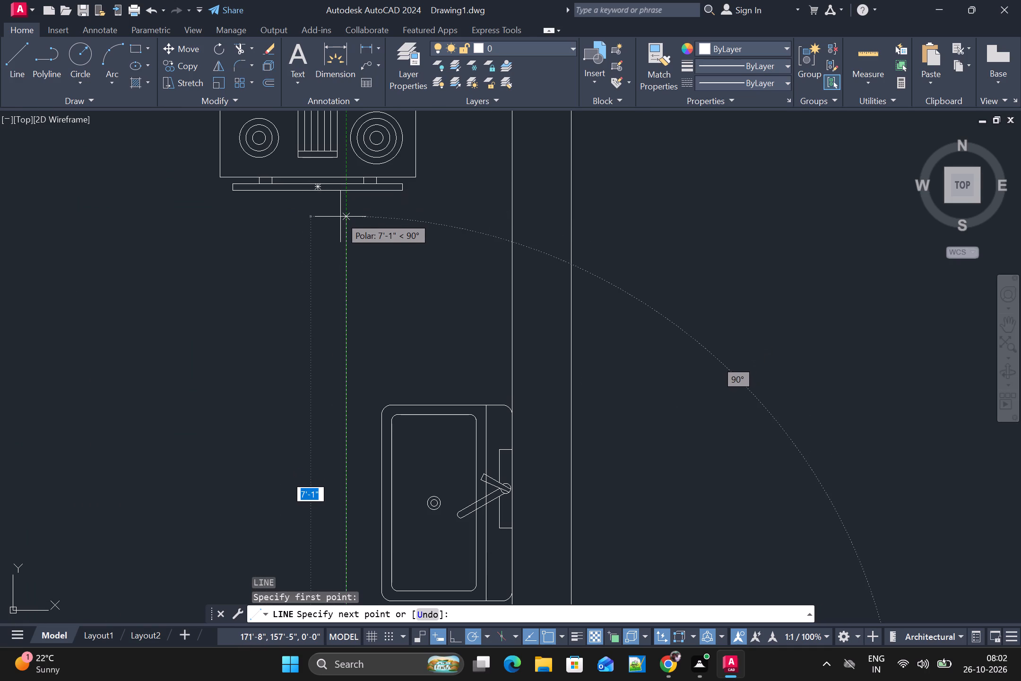
click(340, 217)
scroll(230, 213, down, 3)
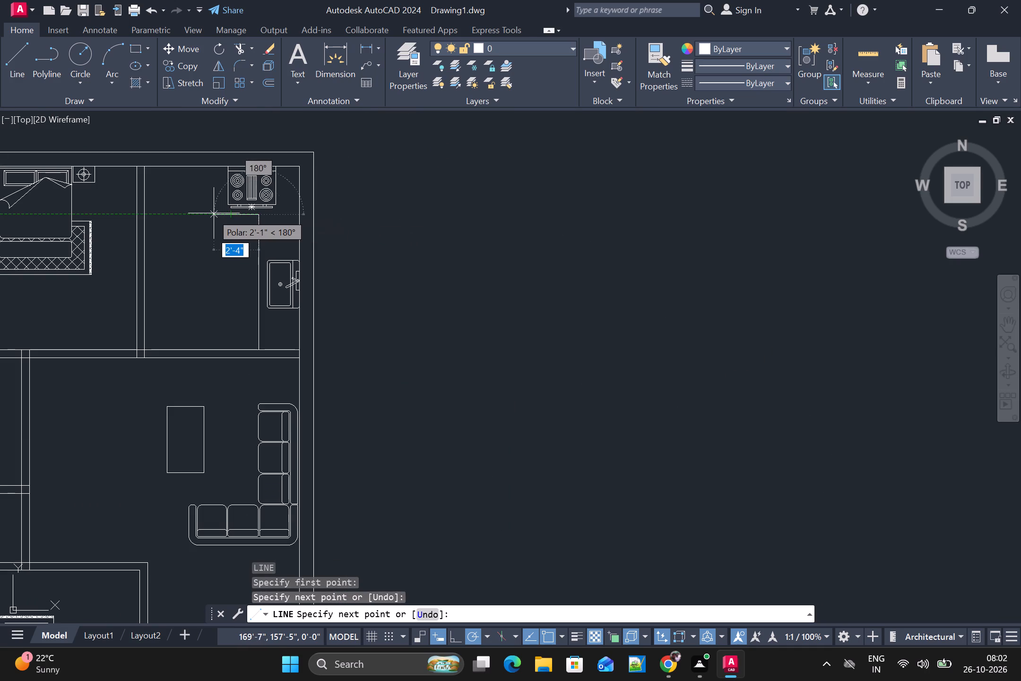
scroll(211, 213, up, 3)
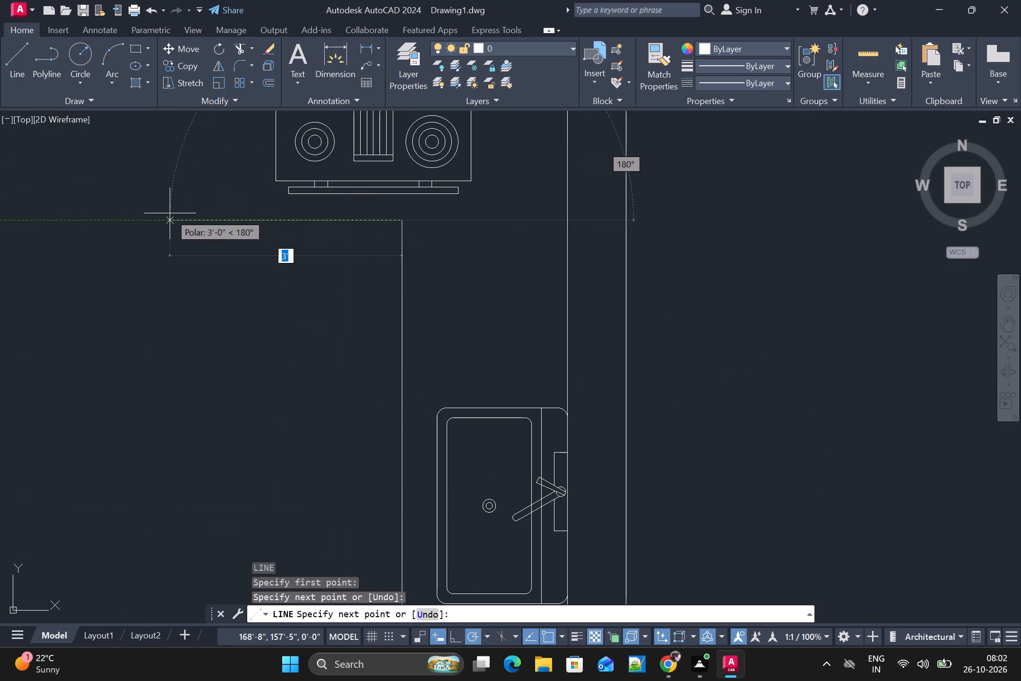
click(171, 213)
scroll(173, 212, down, 3)
scroll(176, 181, up, 2)
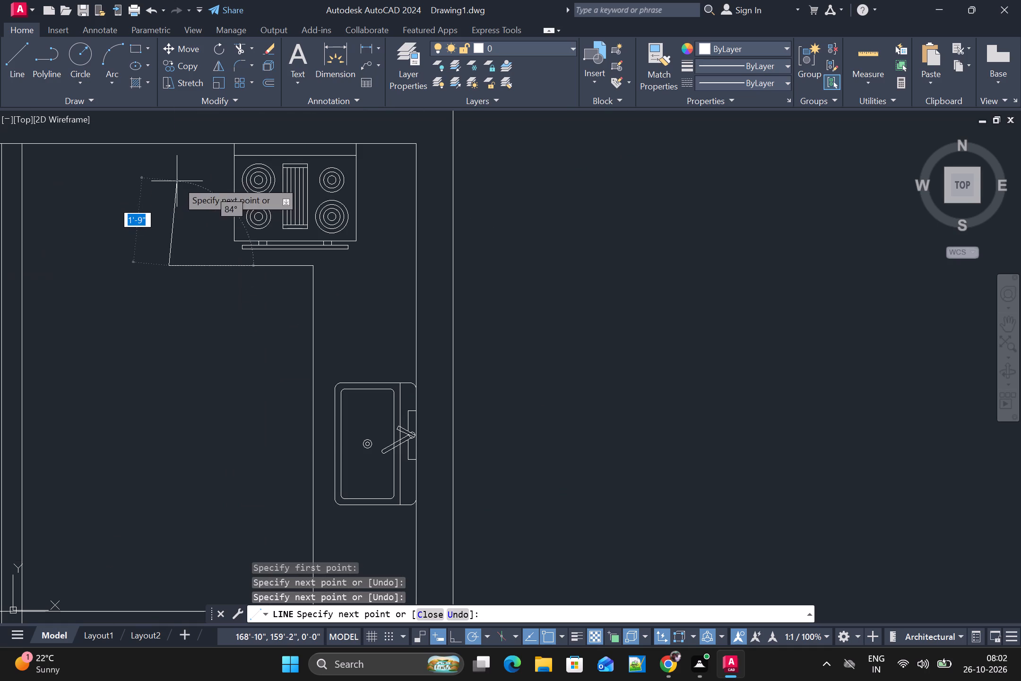
click(171, 144)
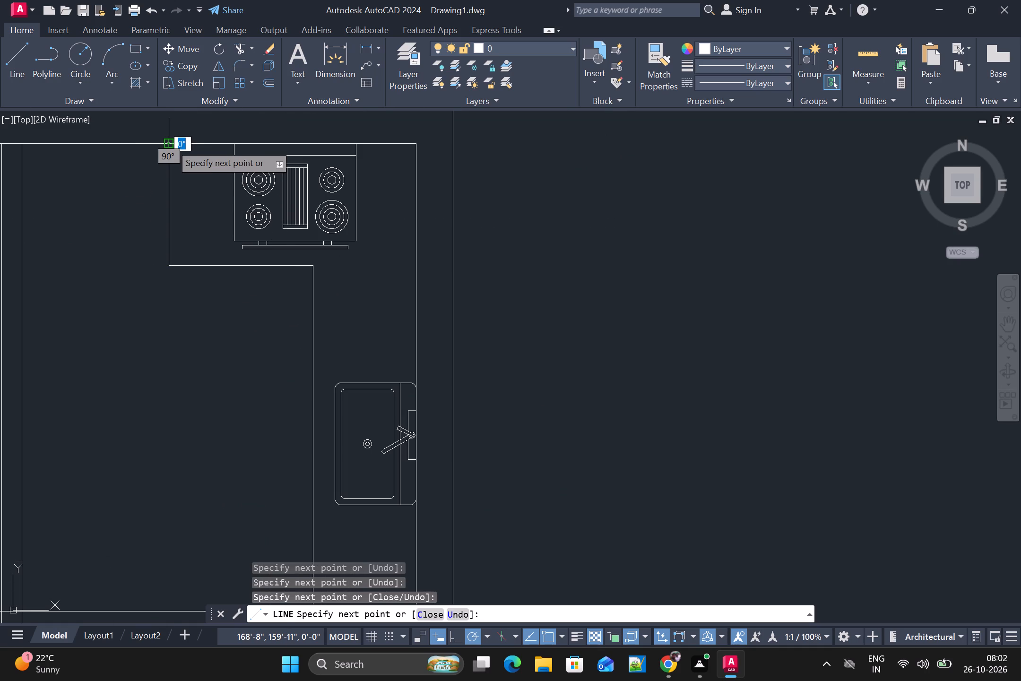
key(space)
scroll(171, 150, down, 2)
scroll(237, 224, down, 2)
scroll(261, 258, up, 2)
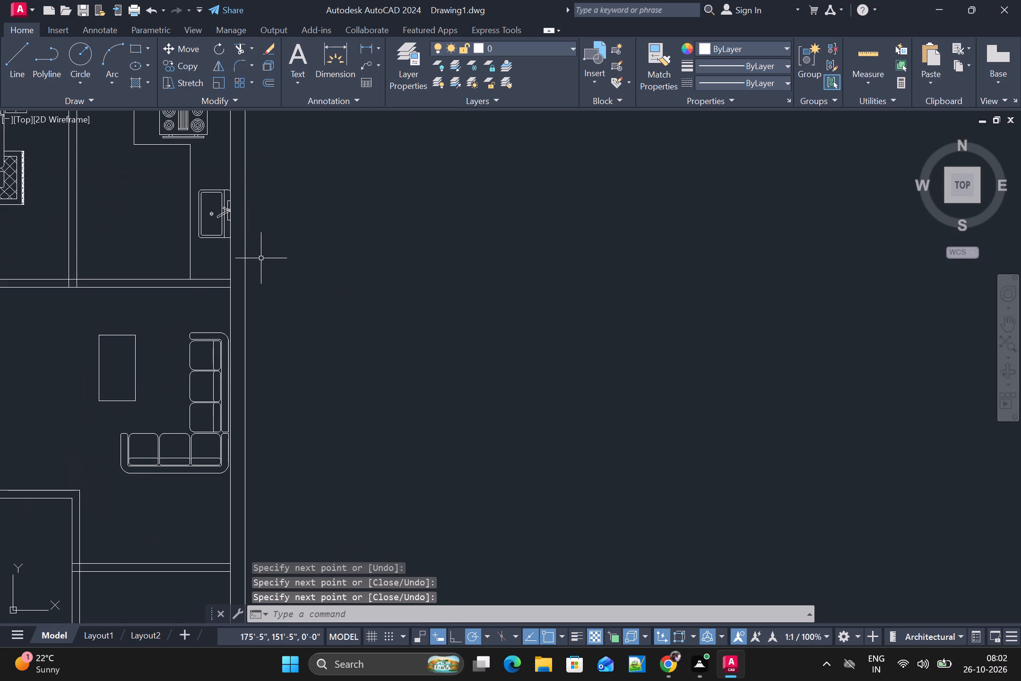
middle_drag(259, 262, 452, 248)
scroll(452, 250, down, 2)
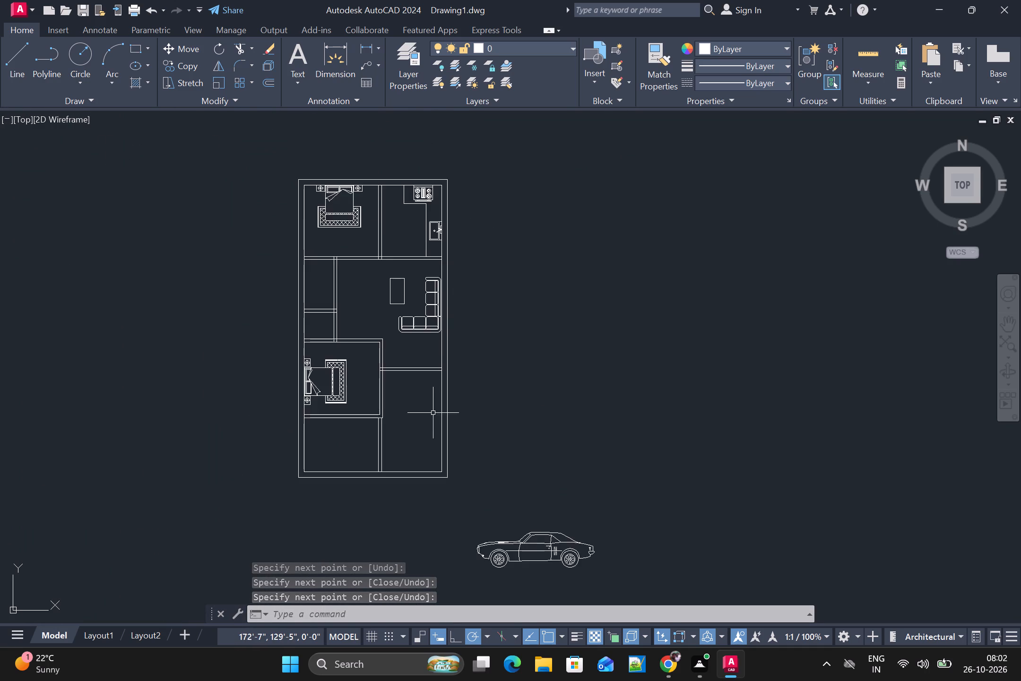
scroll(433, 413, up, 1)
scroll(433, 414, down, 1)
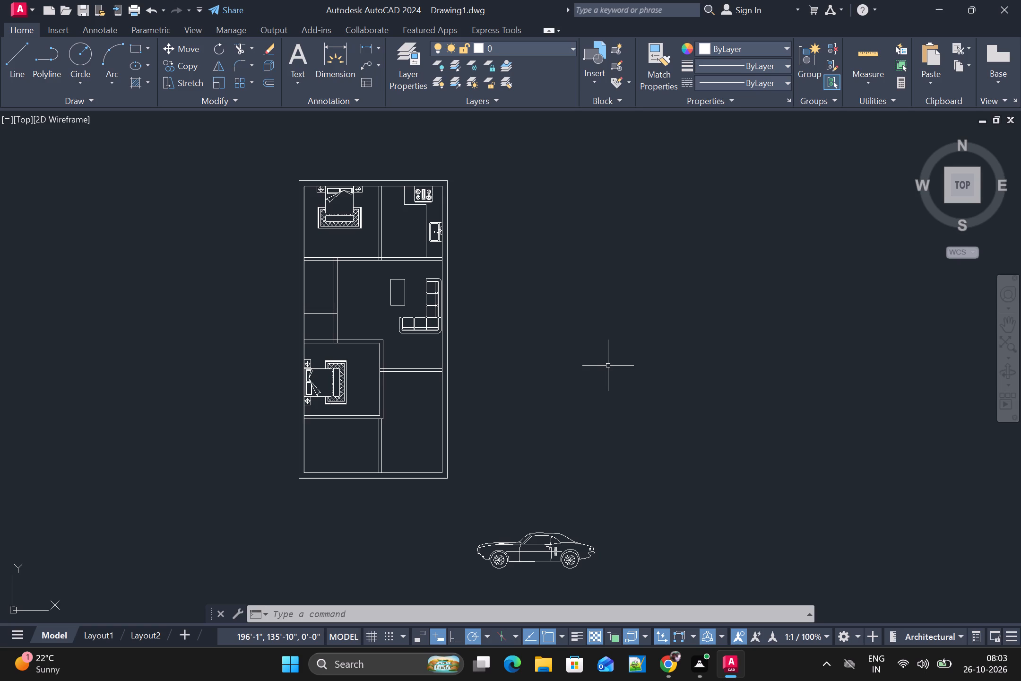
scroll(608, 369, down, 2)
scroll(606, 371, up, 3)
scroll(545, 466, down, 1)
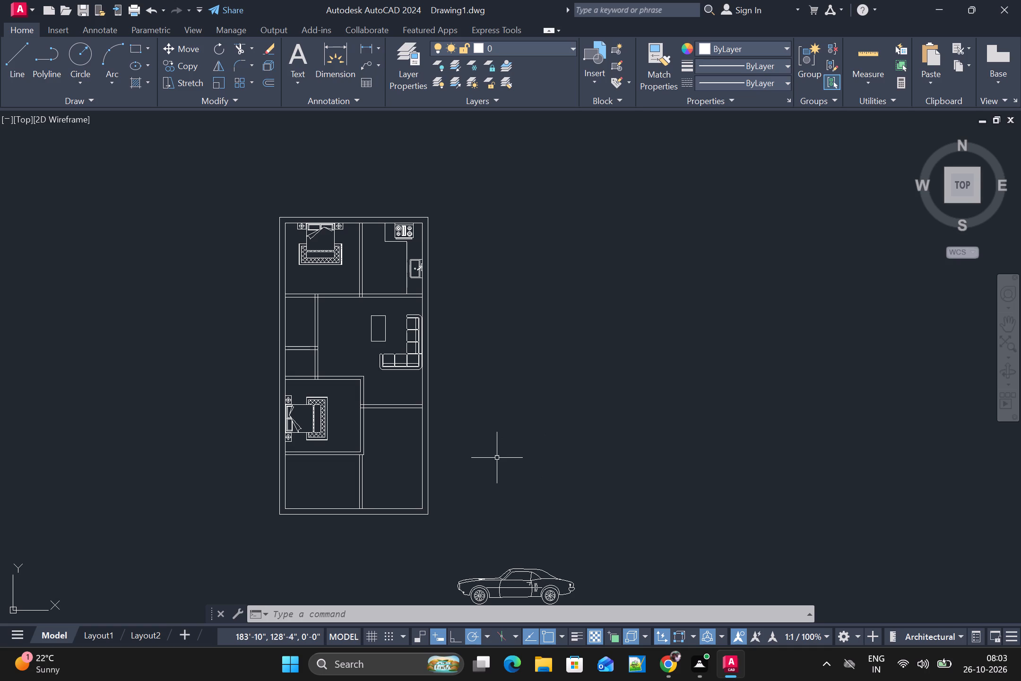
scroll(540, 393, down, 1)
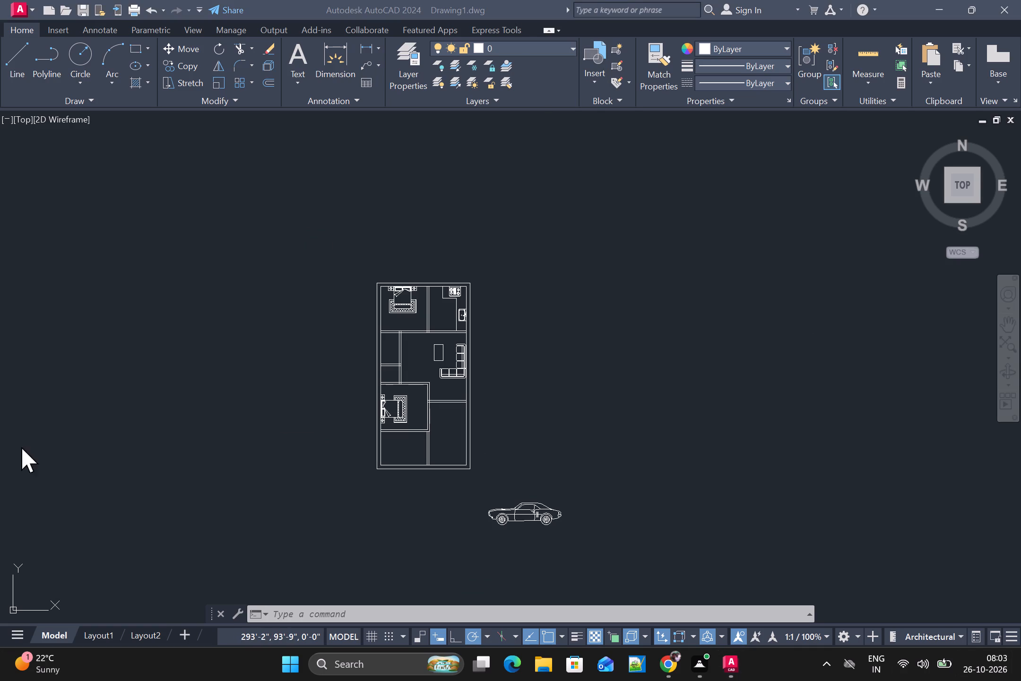
Insert the Toilet - Imperial block right of the plan and the Door - Imperial block above it from the architectural tool palette.
text(TP)
key(Return)
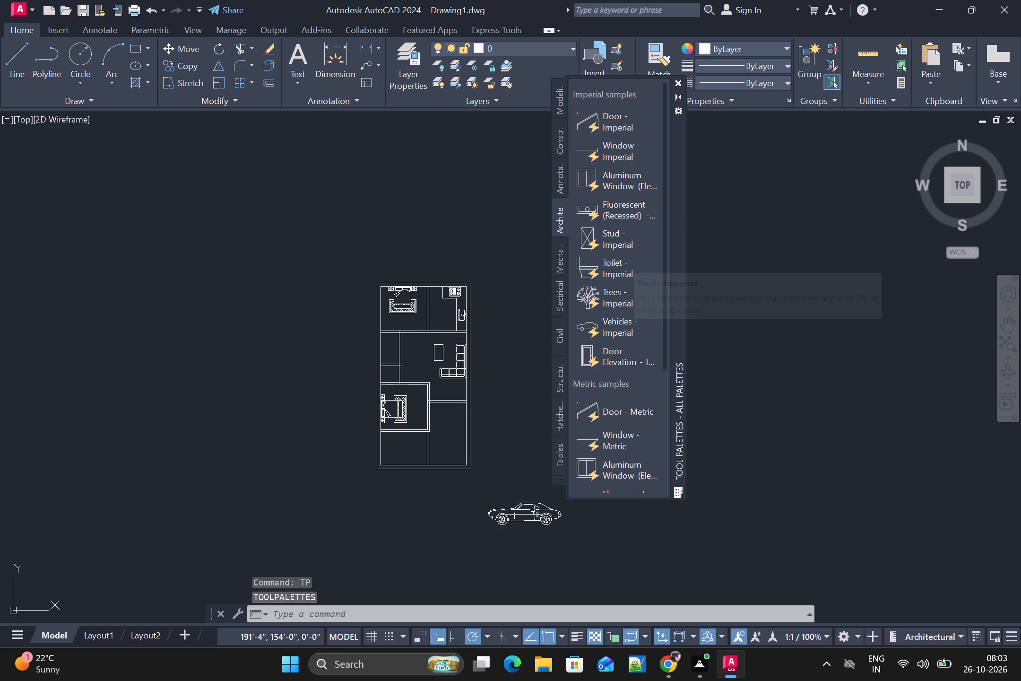
drag(621, 271, 529, 304)
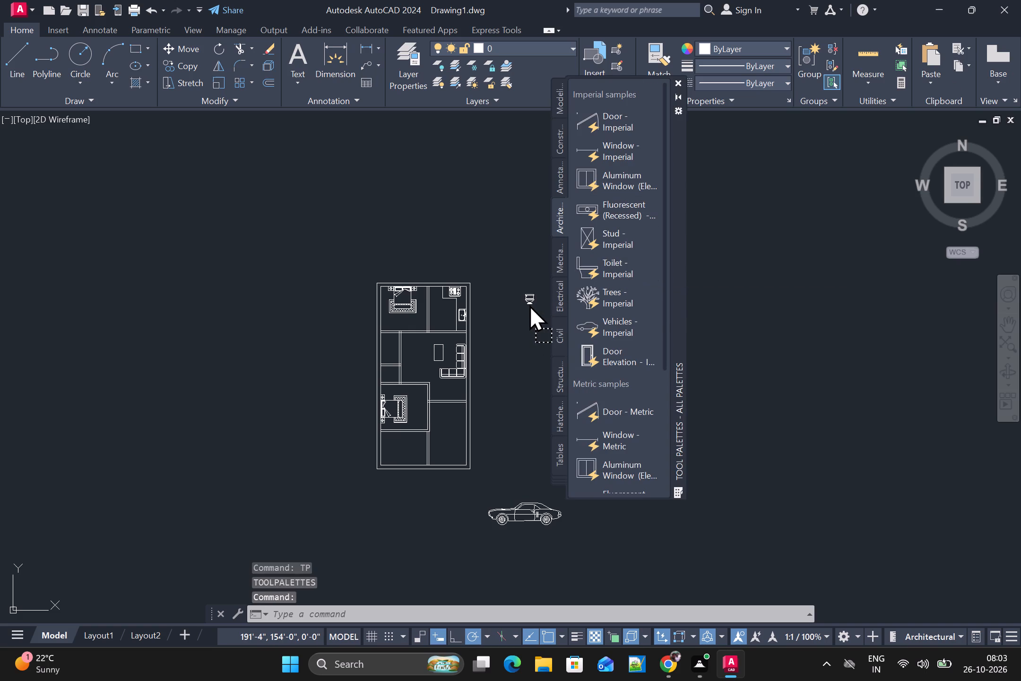
drag(529, 304, 516, 311)
drag(636, 119, 635, 119)
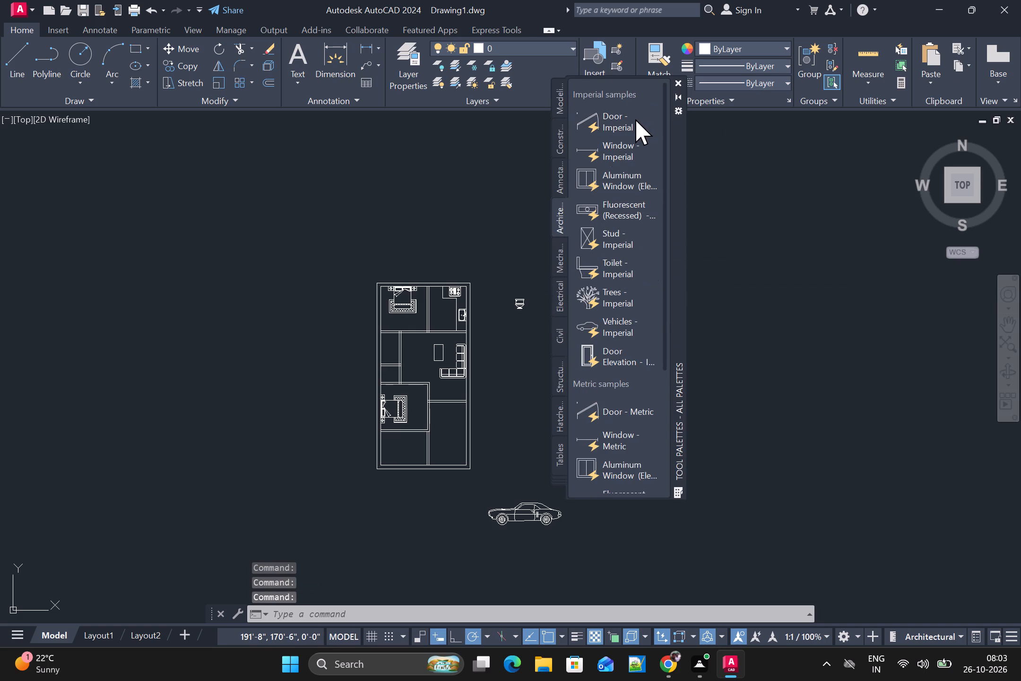
drag(635, 119, 450, 212)
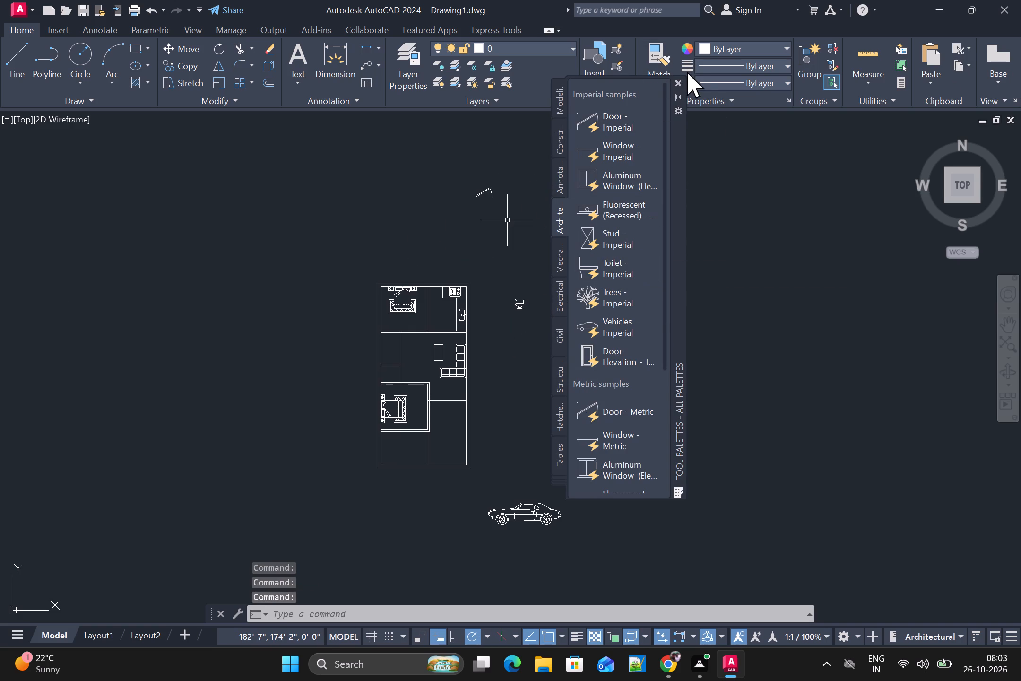
click(681, 83)
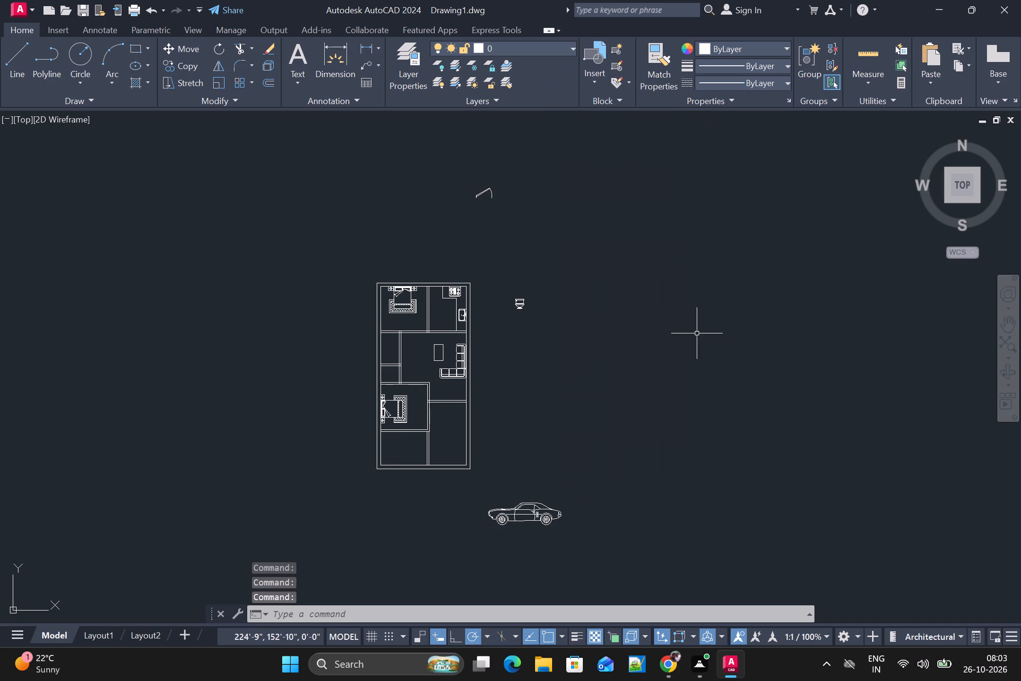
Switch from the AutoCAD drawing to another open window.
scroll(674, 369, up, 1)
middle_drag(674, 370, 730, 358)
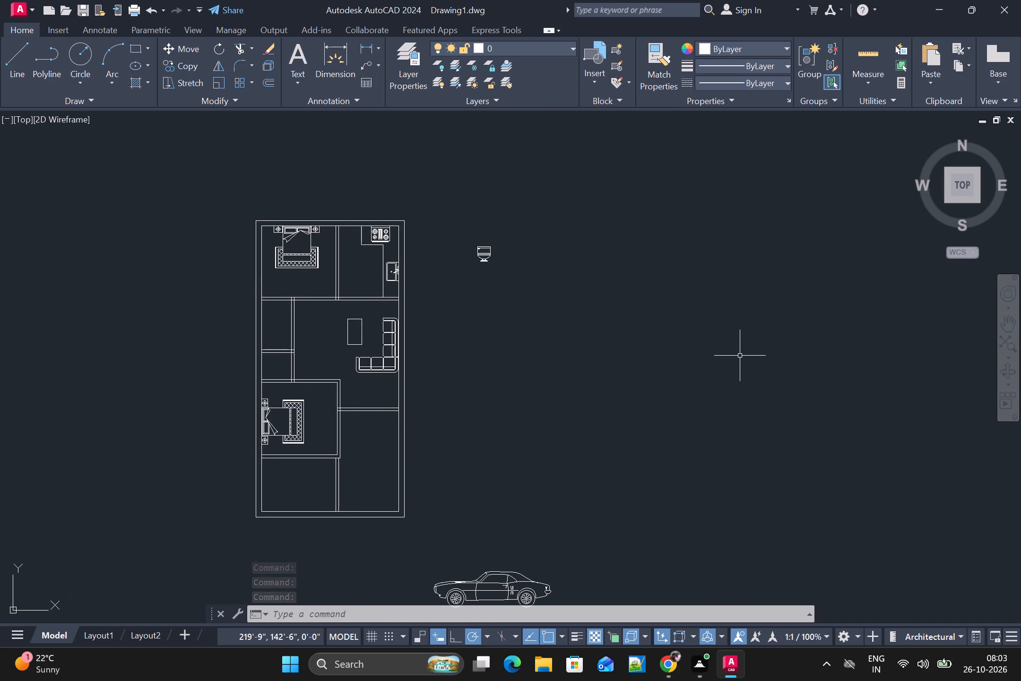
key(alt+Tab)
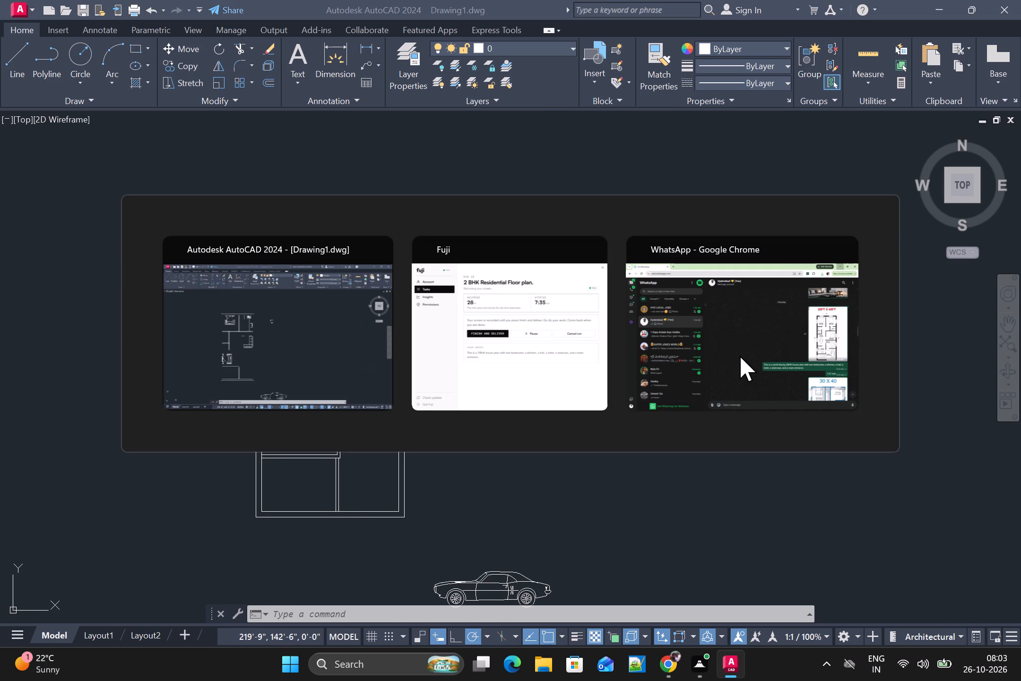
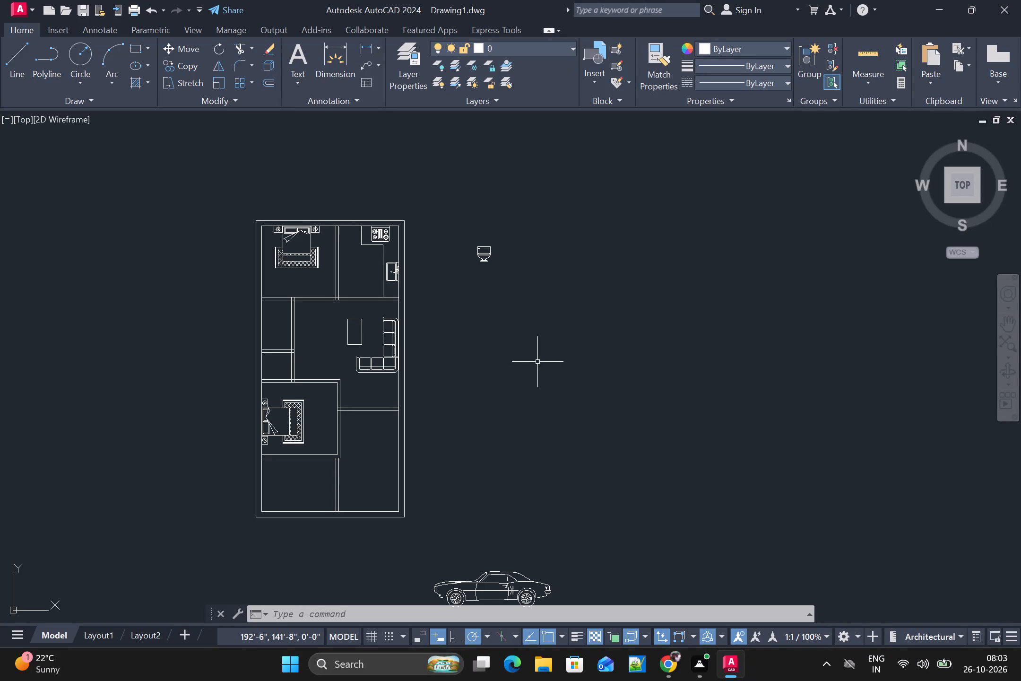
Change the toilet block beside the plan to its Elongated (Plan) view.
scroll(537, 362, up, 1)
scroll(537, 362, down, 1)
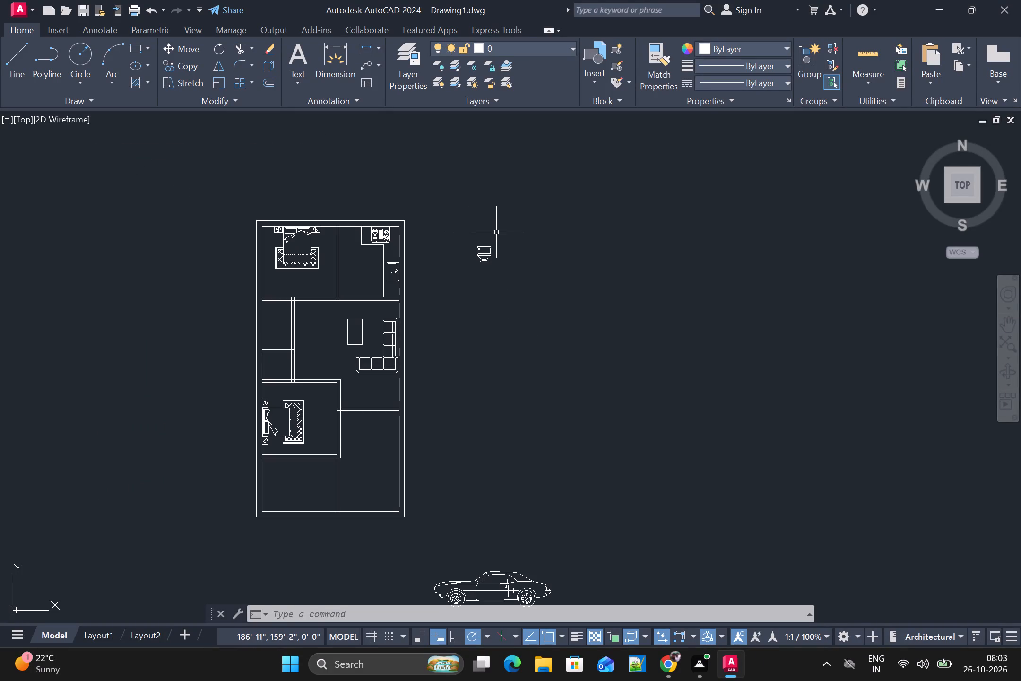
click(489, 252)
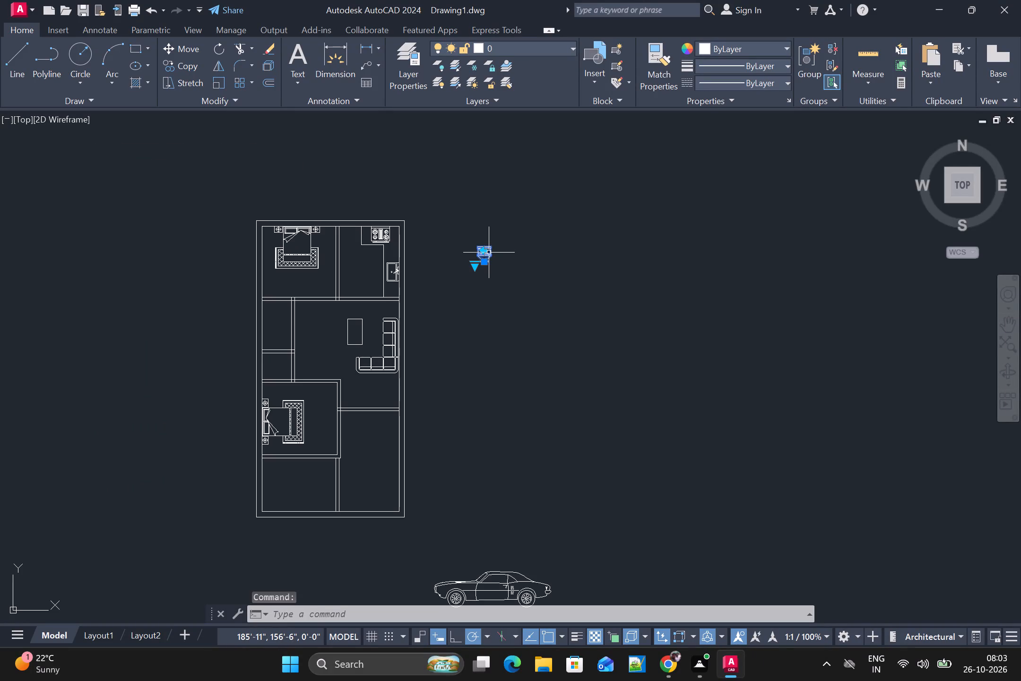
click(473, 268)
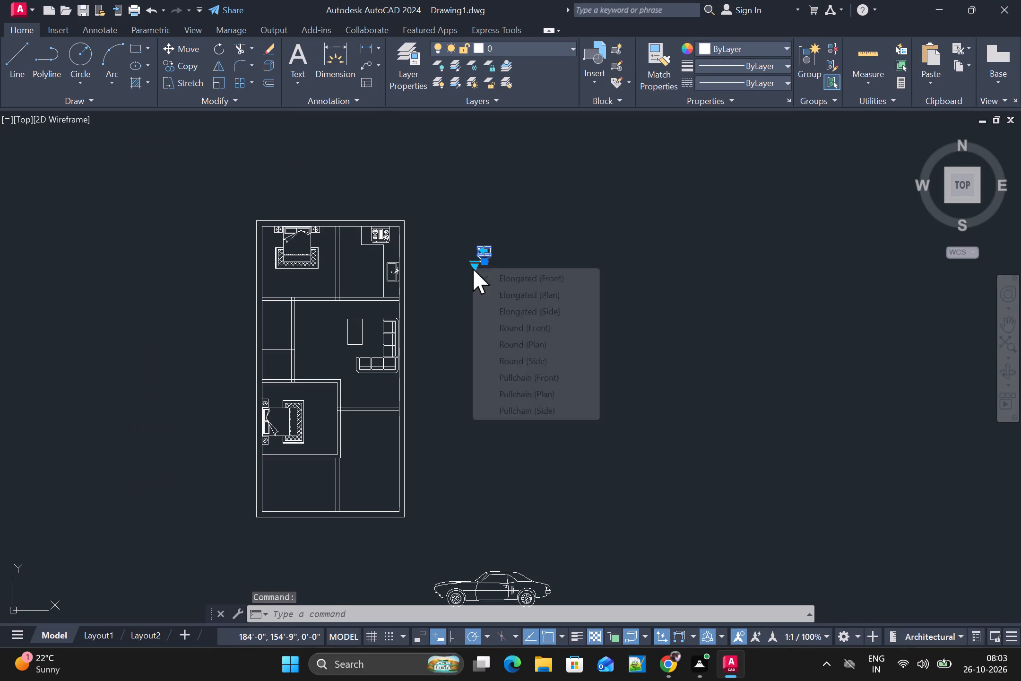
click(520, 297)
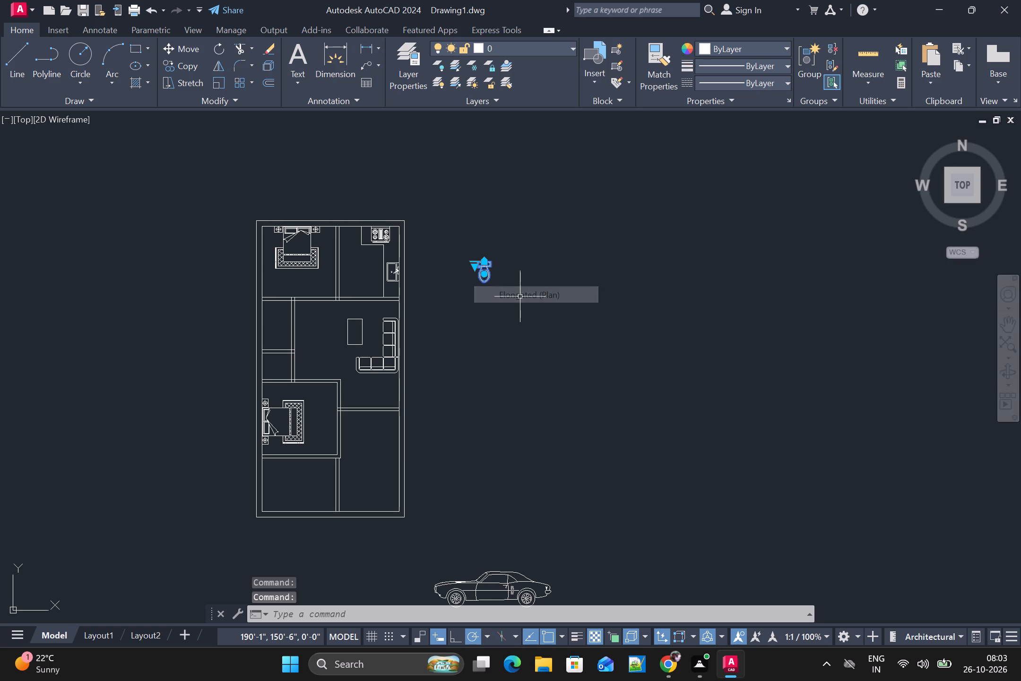
scroll(447, 279, up, 2)
click(493, 269)
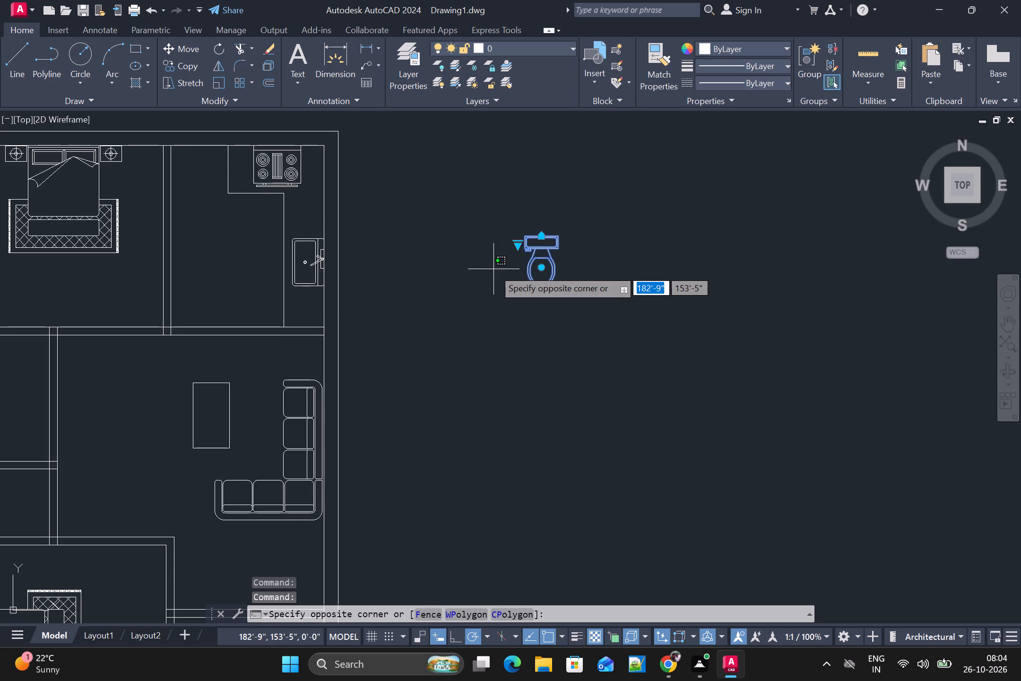
scroll(493, 269, down, 2)
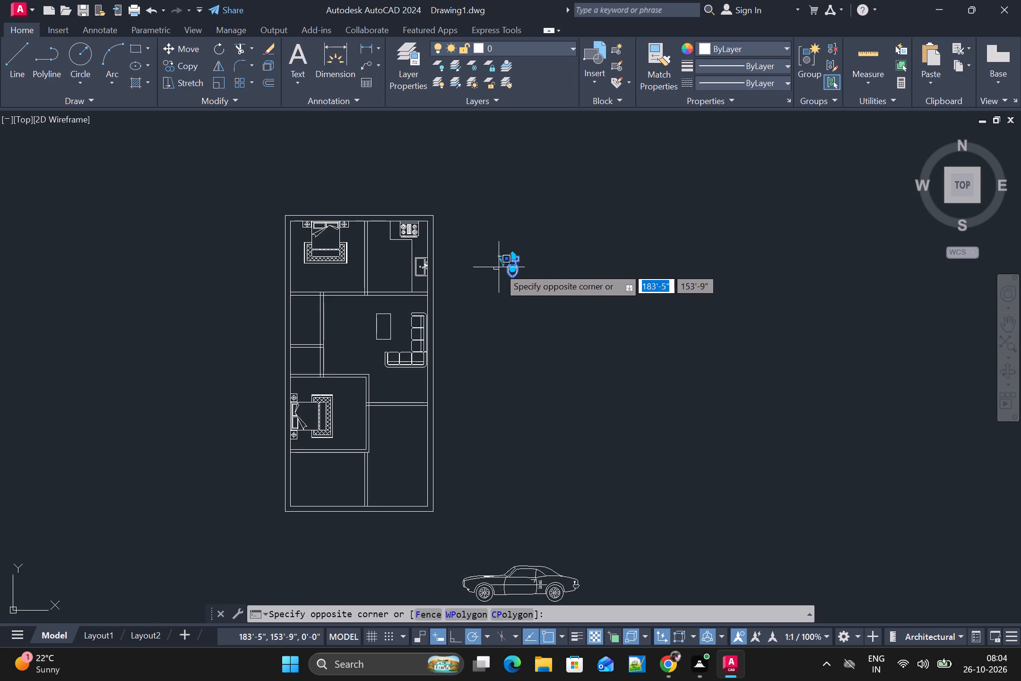
click(516, 247)
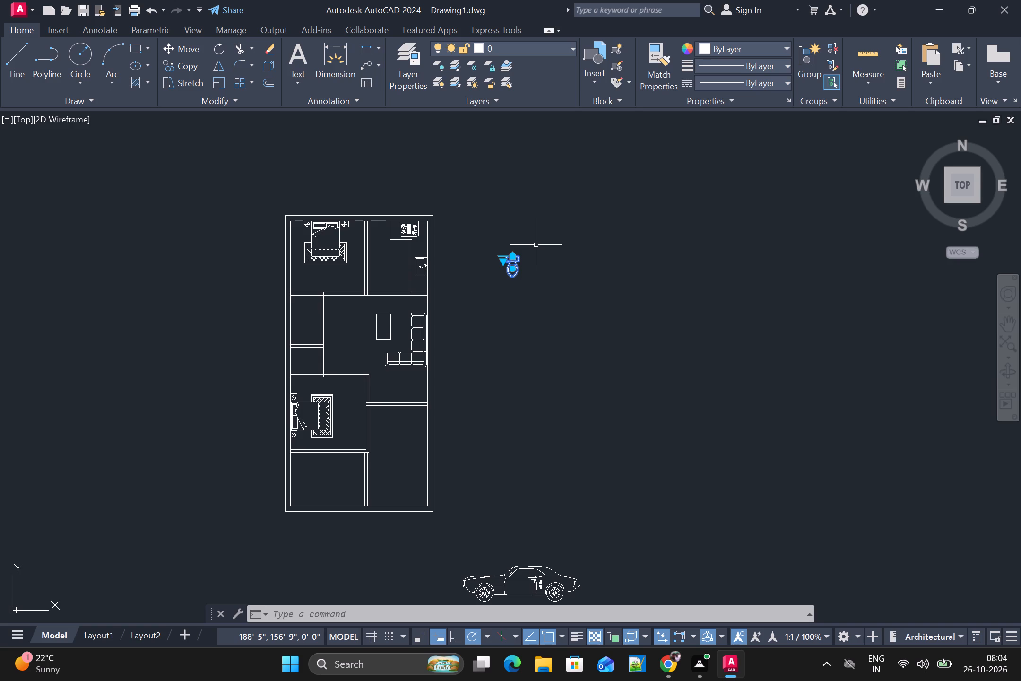
Move the toilet block into the upper small room along the left outer wall, below the top-left bedroom.
scroll(605, 342, down, 1)
scroll(605, 342, up, 2)
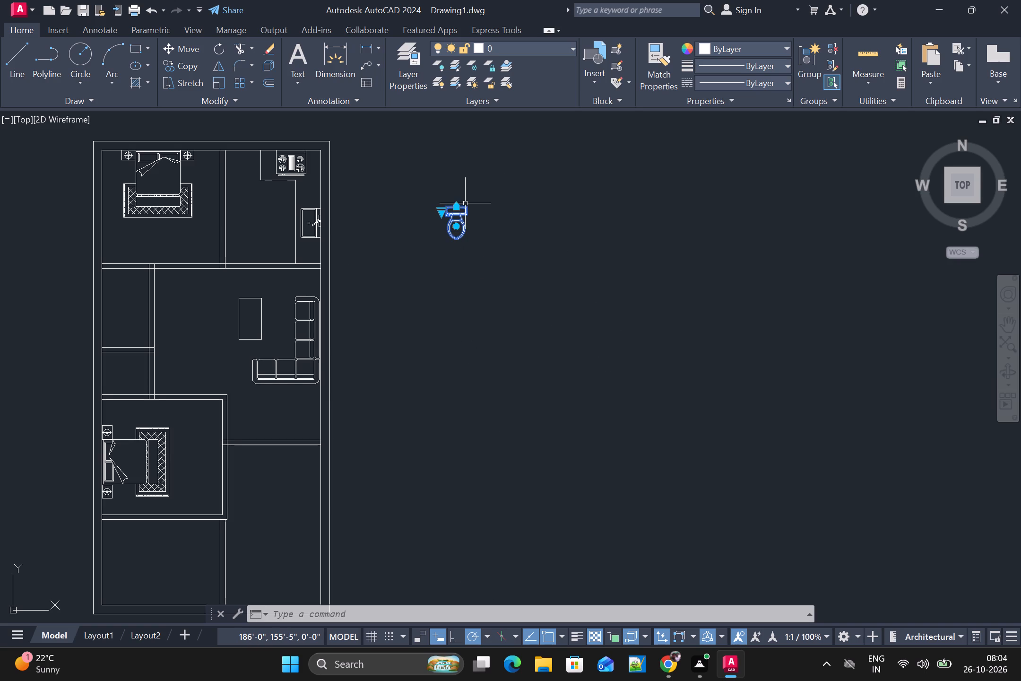
drag(465, 205, 97, 304)
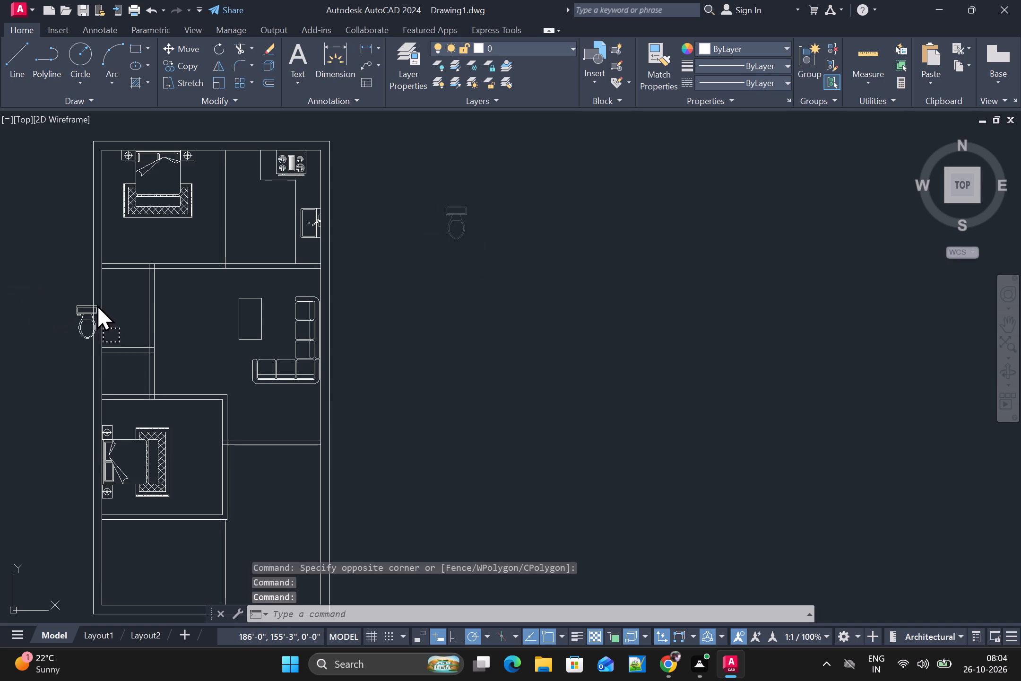
drag(97, 304, 129, 288)
scroll(335, 344, down, 1)
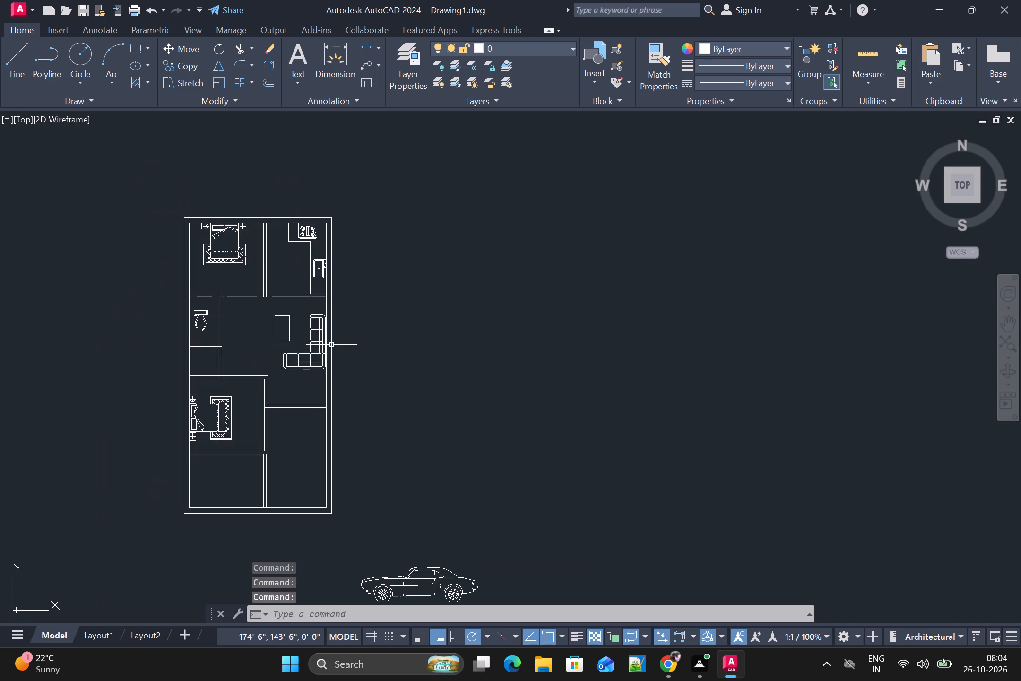
Copy the toilet block and paste the copy into the lower small room above the second bedroom.
scroll(301, 360, up, 2)
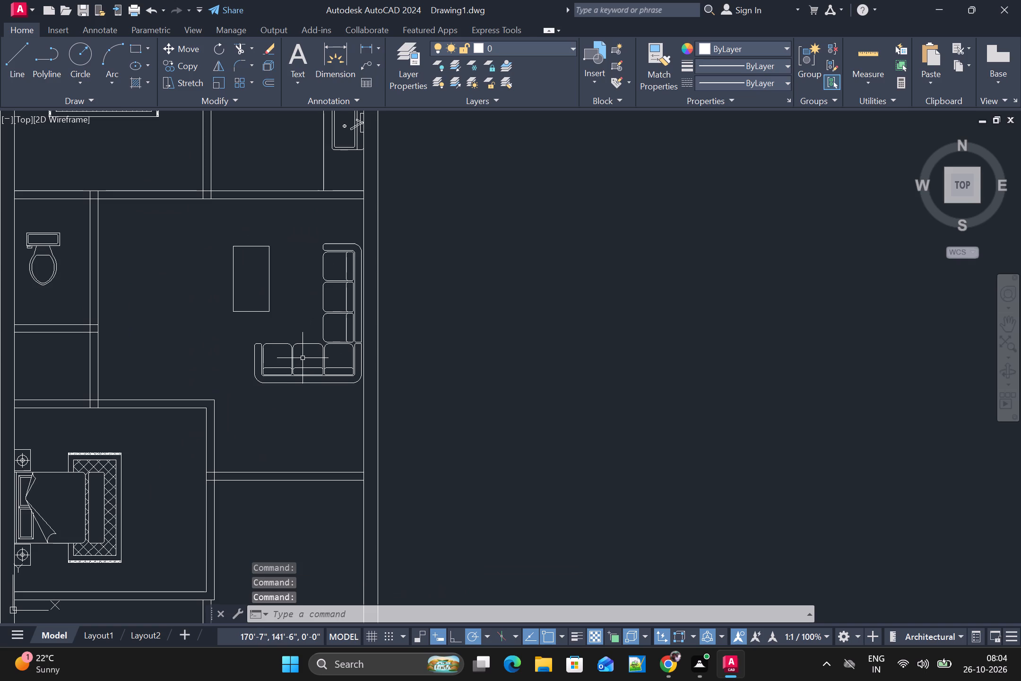
middle_drag(229, 362, 484, 313)
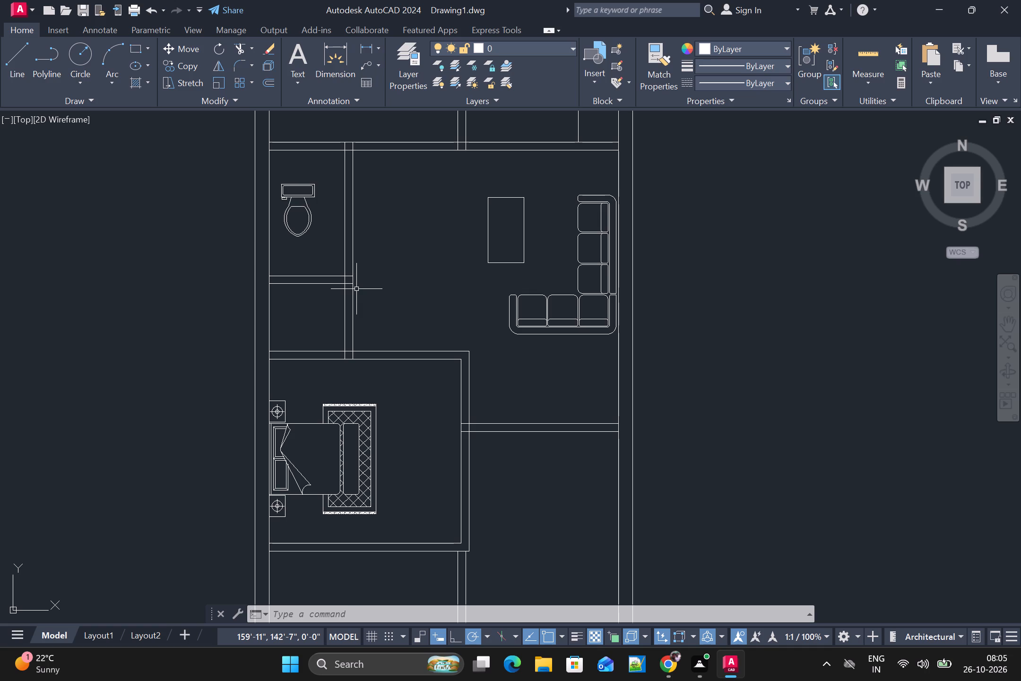
scroll(356, 289, down, 1)
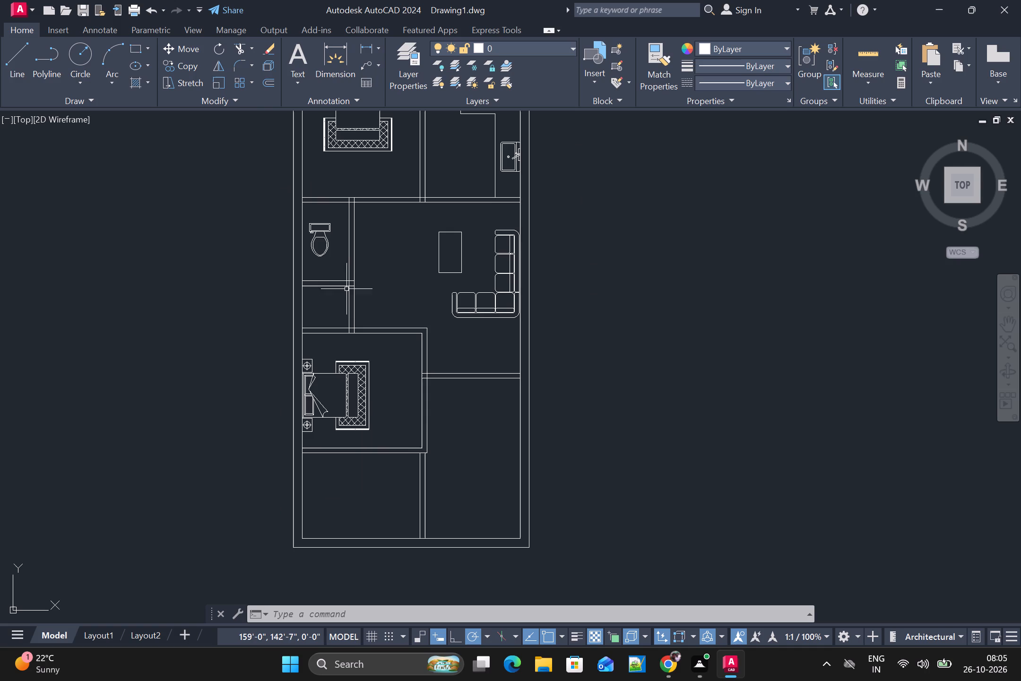
scroll(348, 286, up, 1)
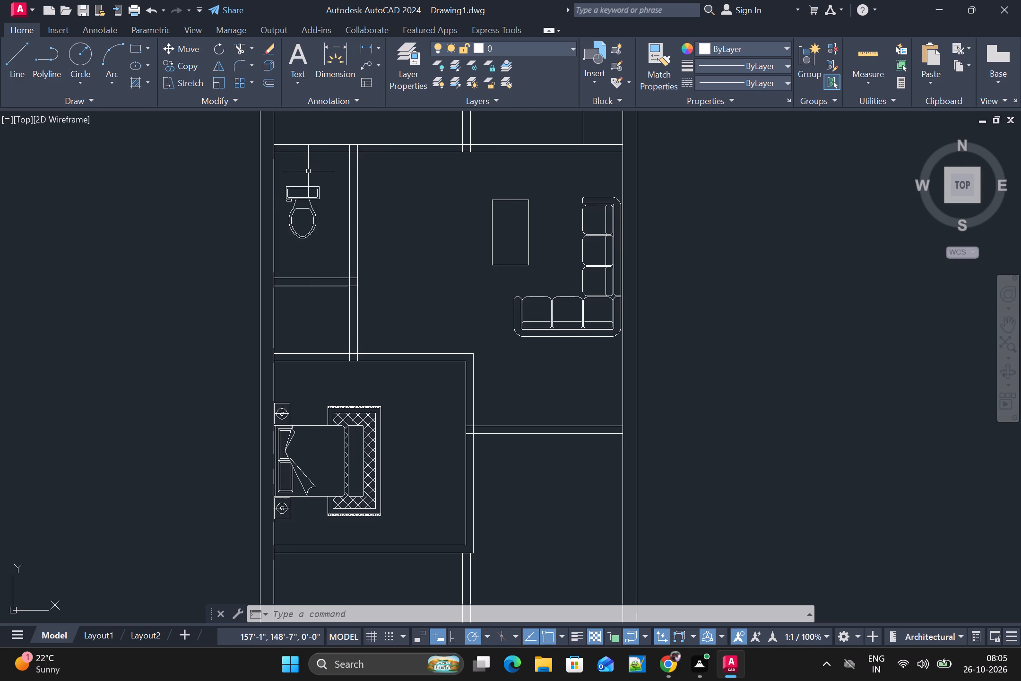
click(309, 187)
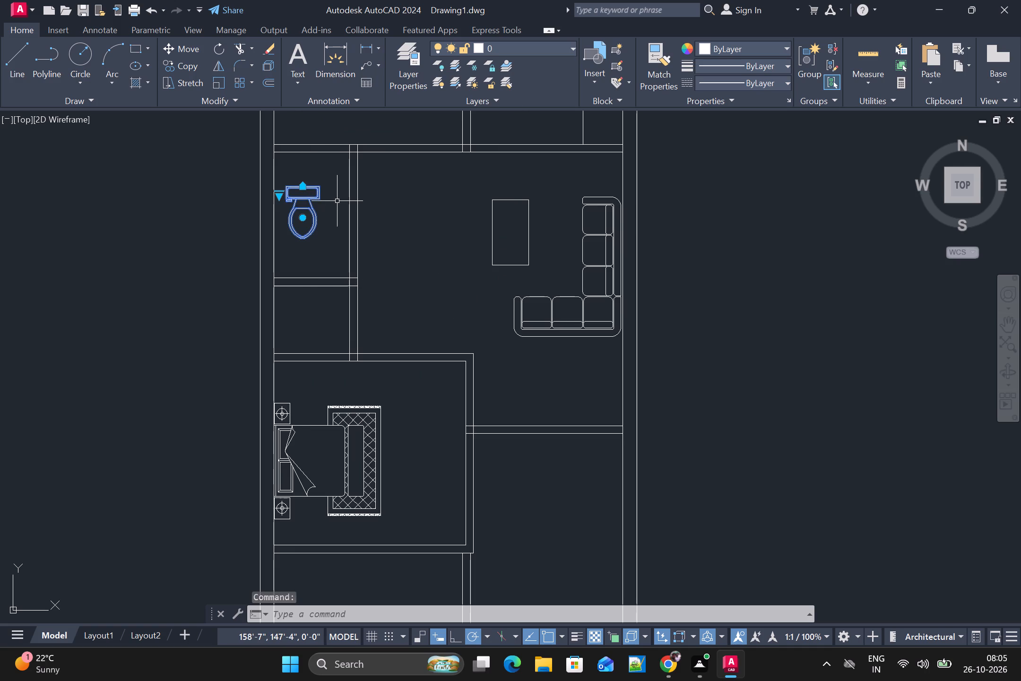
key(ctrl+c)
key(ctrl+v)
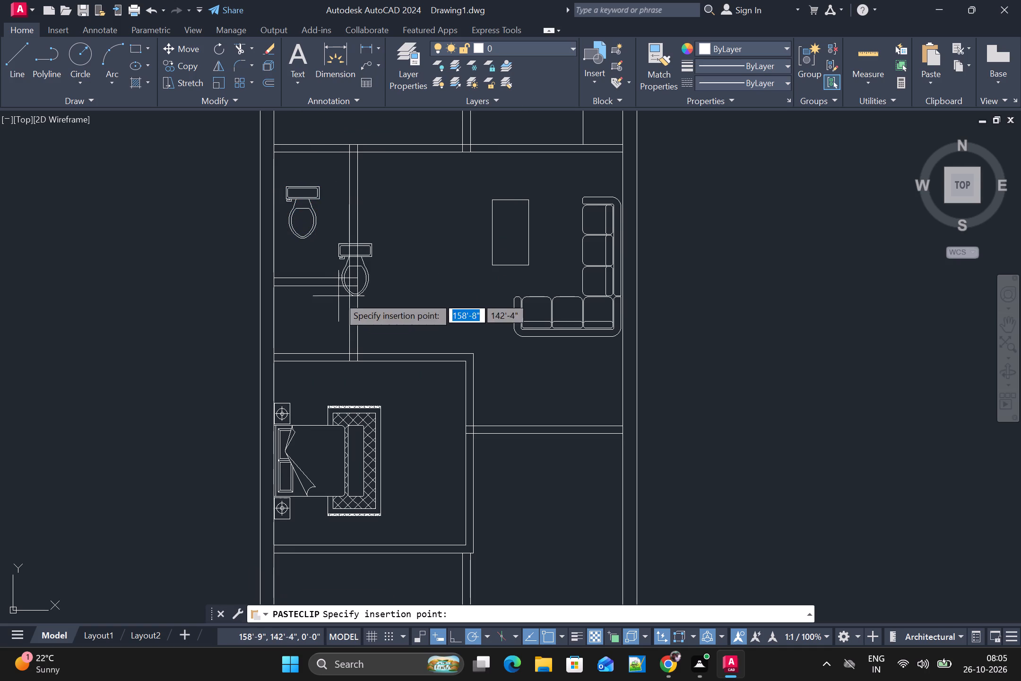
click(294, 356)
scroll(344, 348, up, 1)
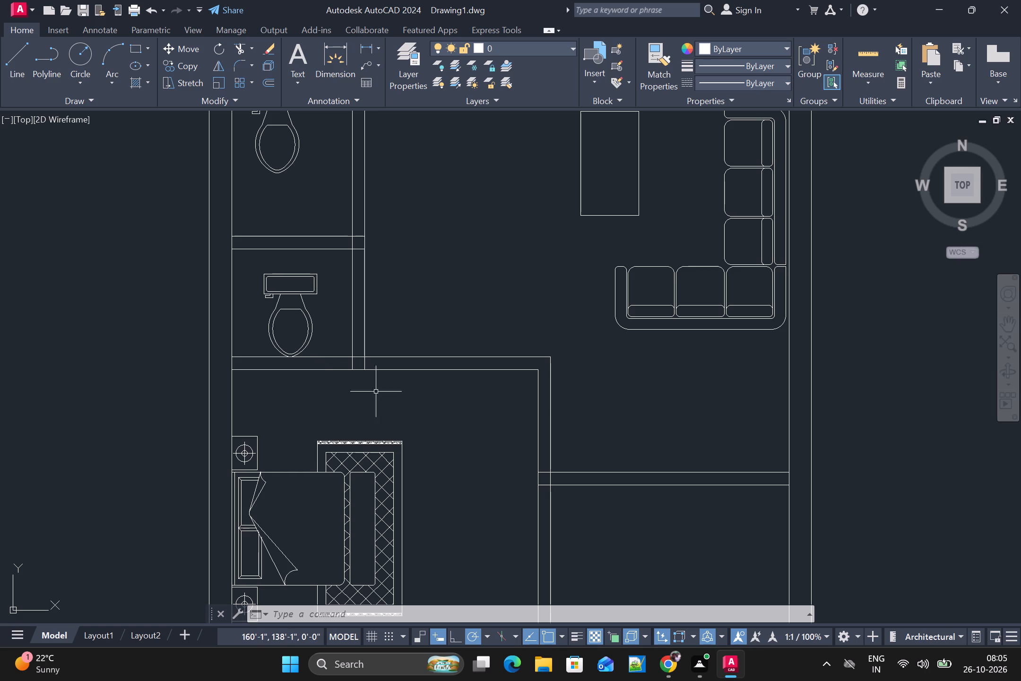
key(Escape)
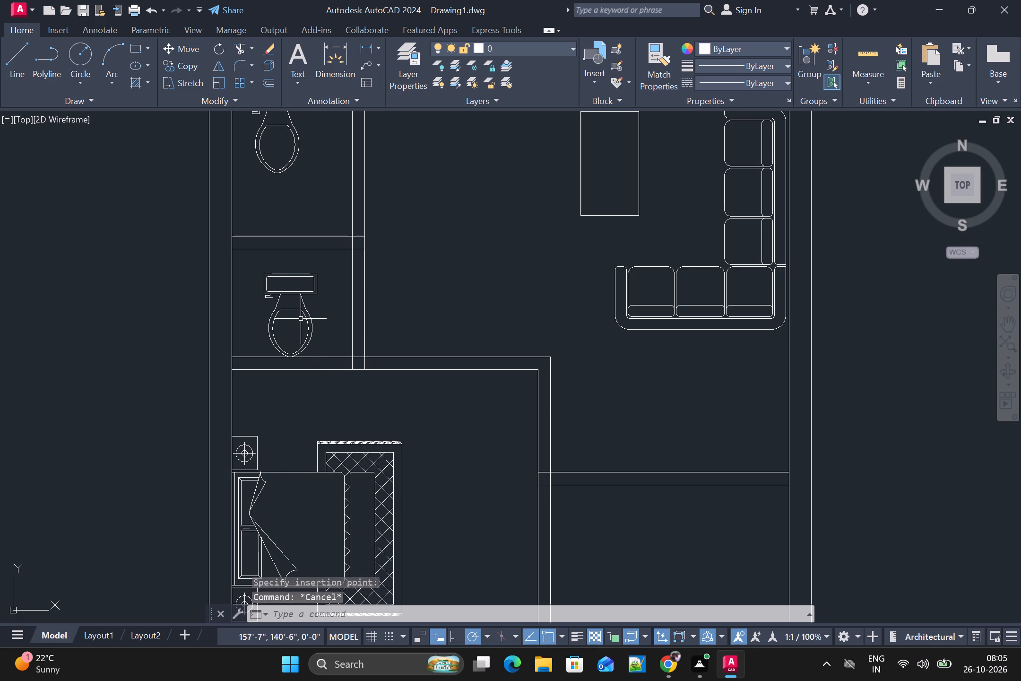
Rotate the upper toilet 90° about the midpoint of its tank's back edge so the bowl faces right.
text(RO)
key(Return)
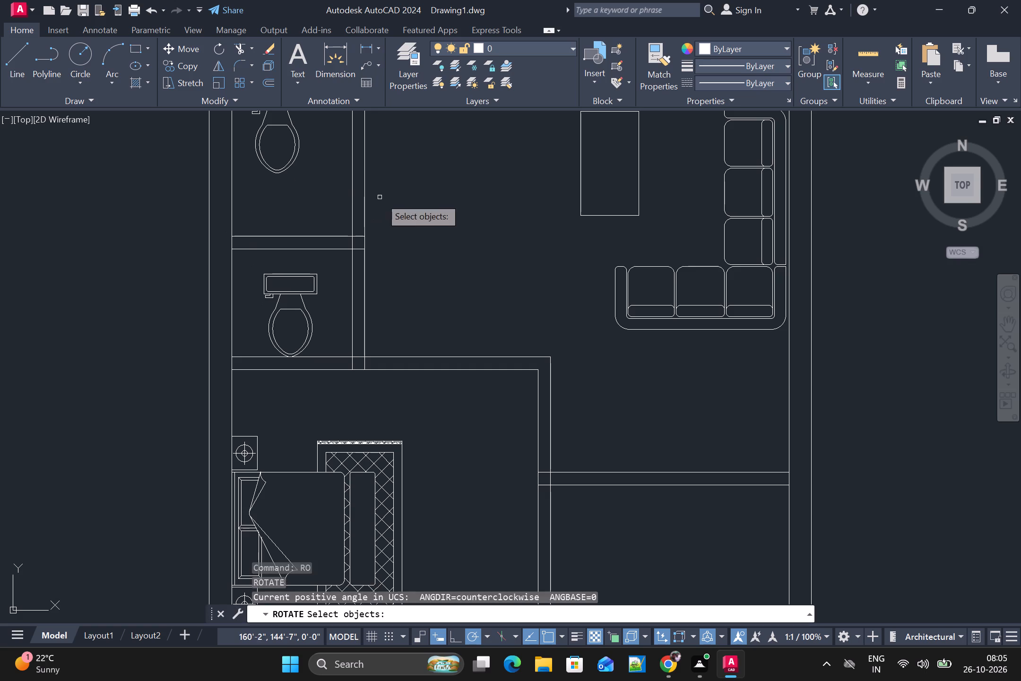
key(space)
scroll(439, 233, down, 3)
scroll(393, 215, up, 1)
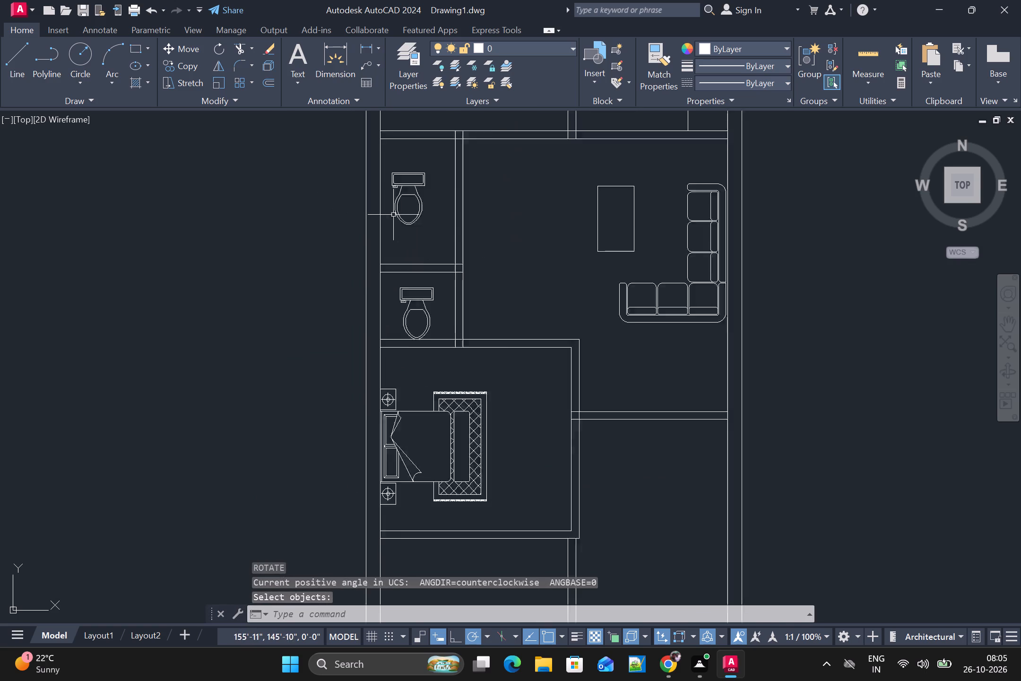
scroll(393, 215, up, 2)
click(413, 151)
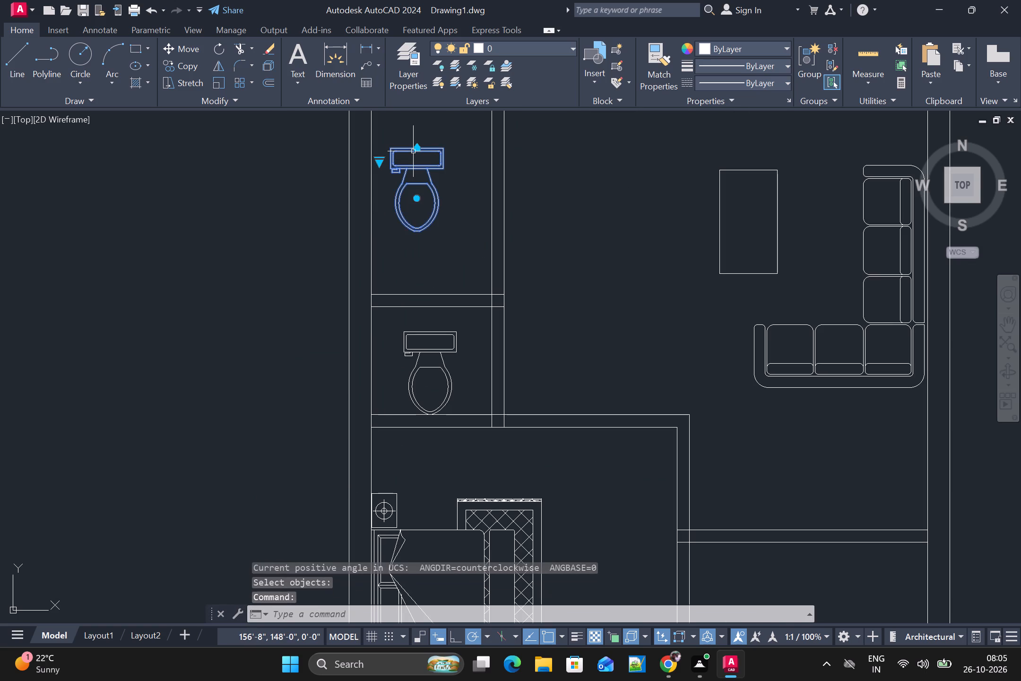
key(space)
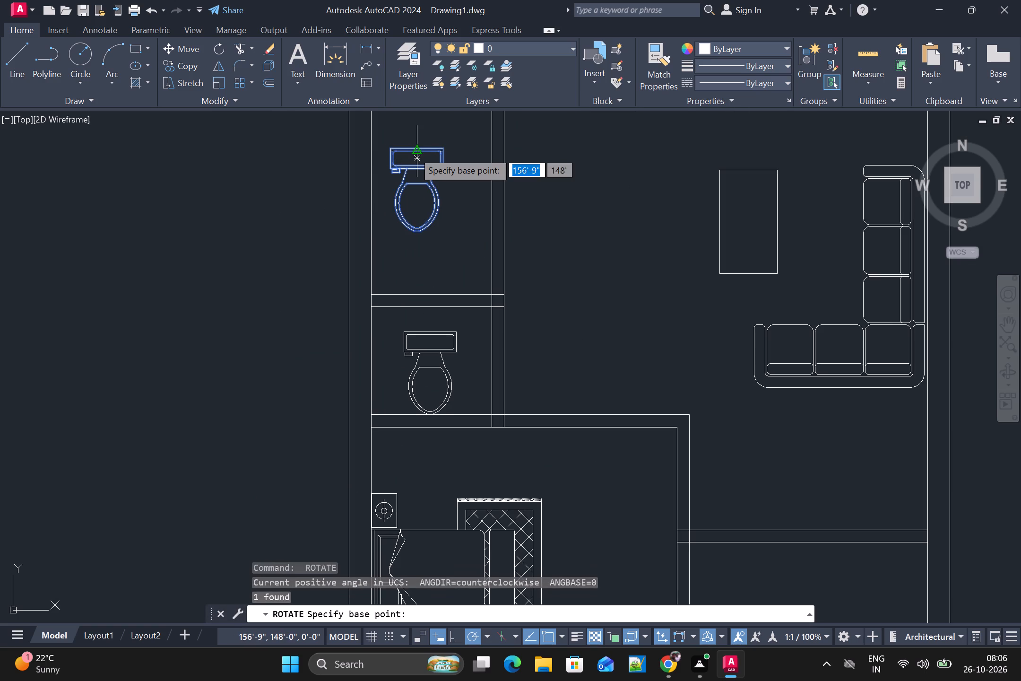
click(414, 150)
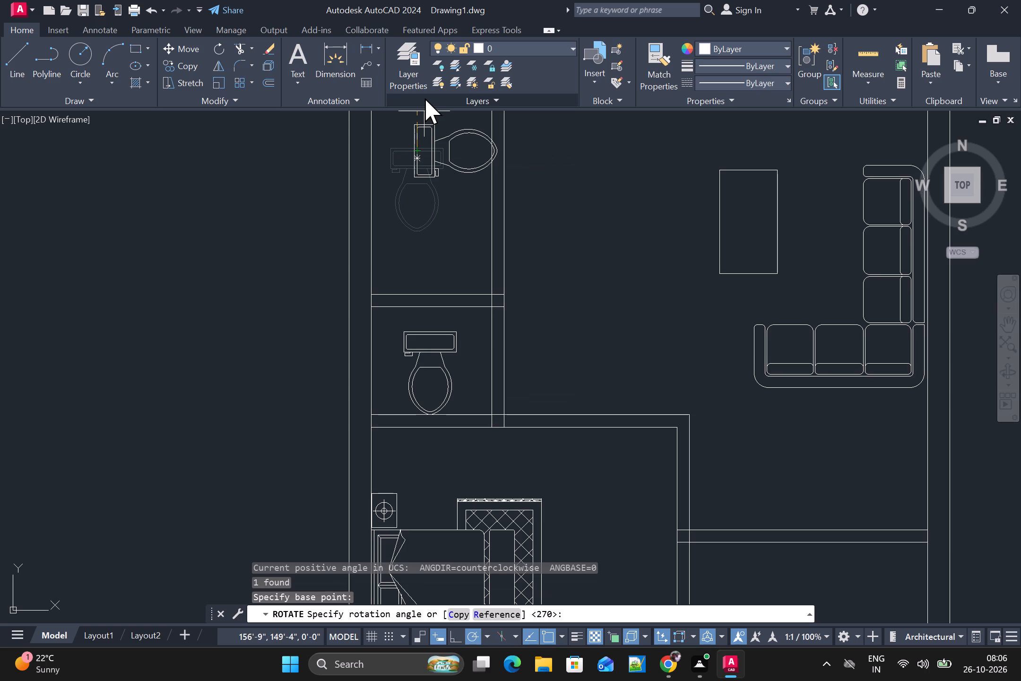
scroll(425, 98, down, 5)
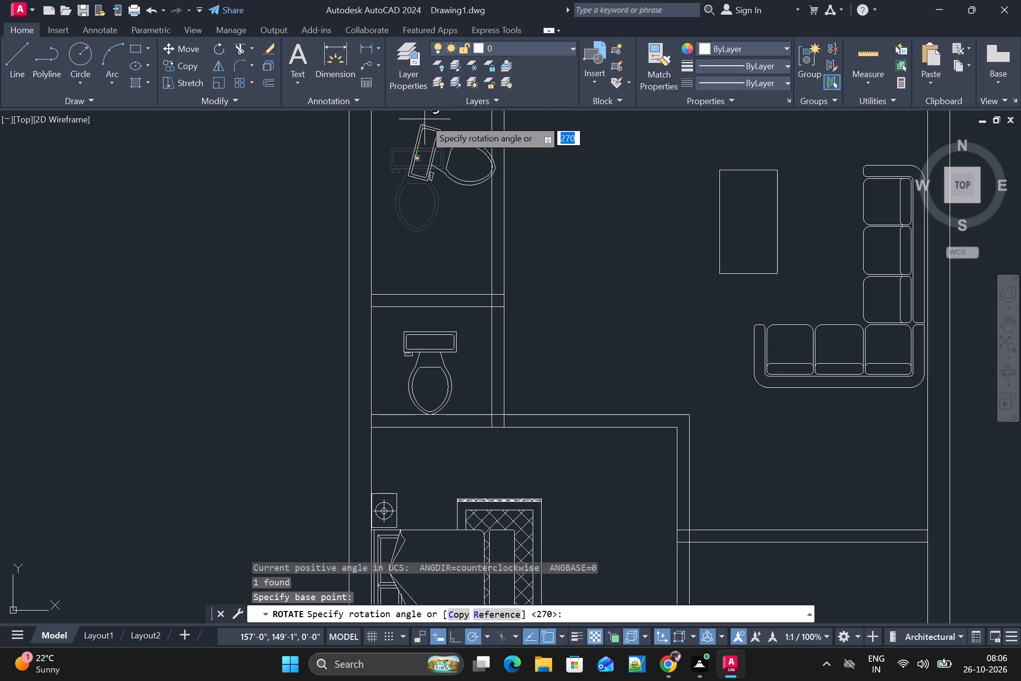
scroll(424, 119, down, 3)
middle_drag(424, 119, 435, 242)
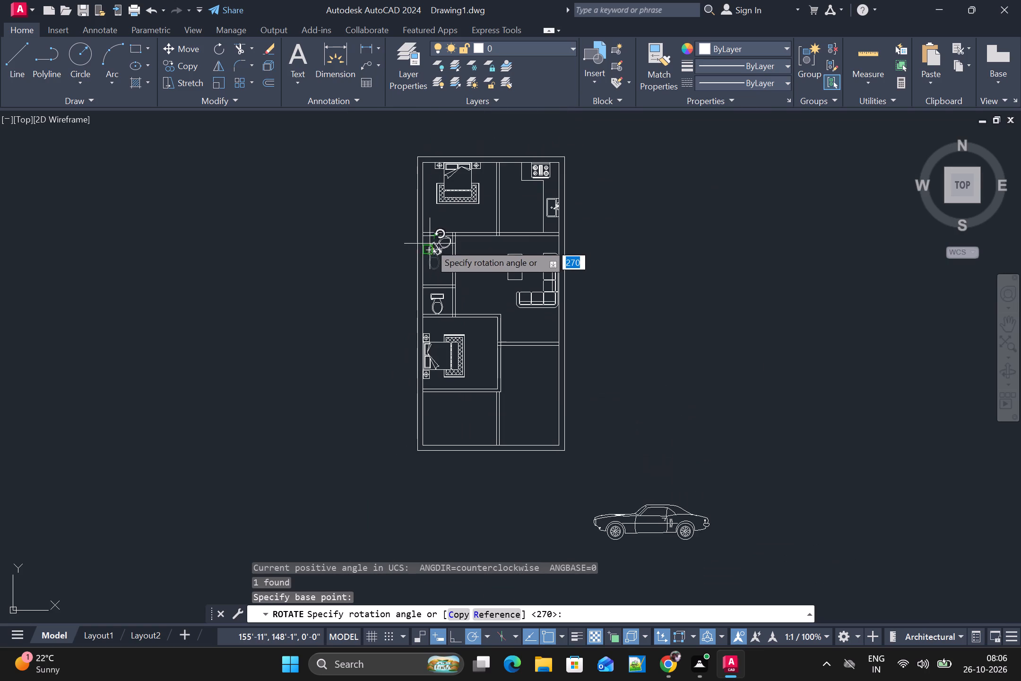
scroll(424, 217, up, 3)
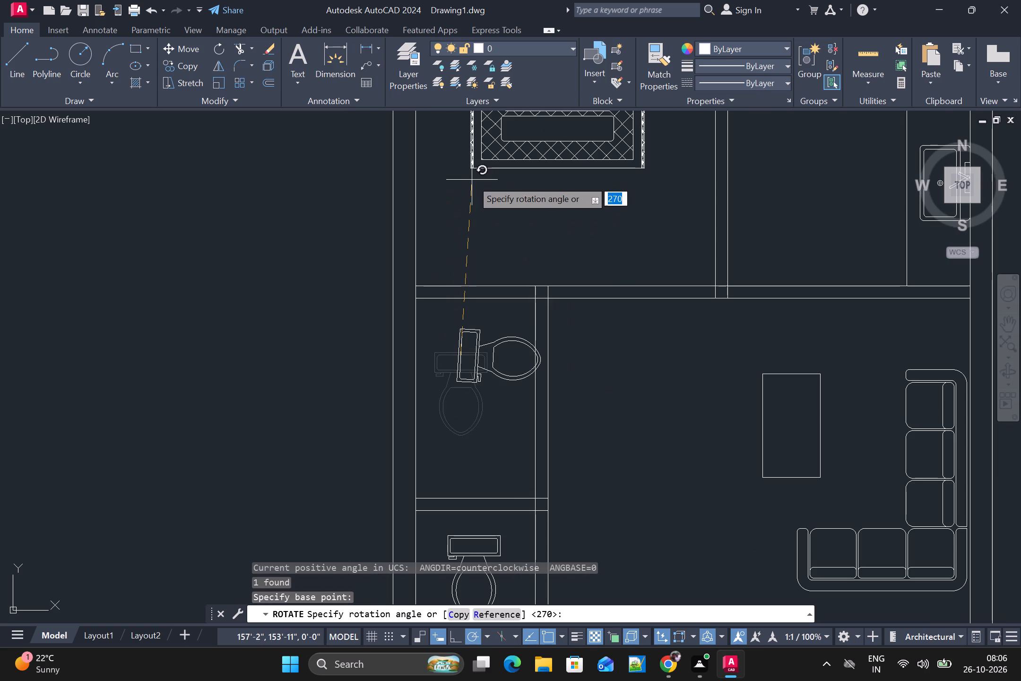
click(467, 183)
Rotate the lower toilet 90° about the midpoint of its tank's back edge so the bowl faces right.
scroll(467, 305, down, 2)
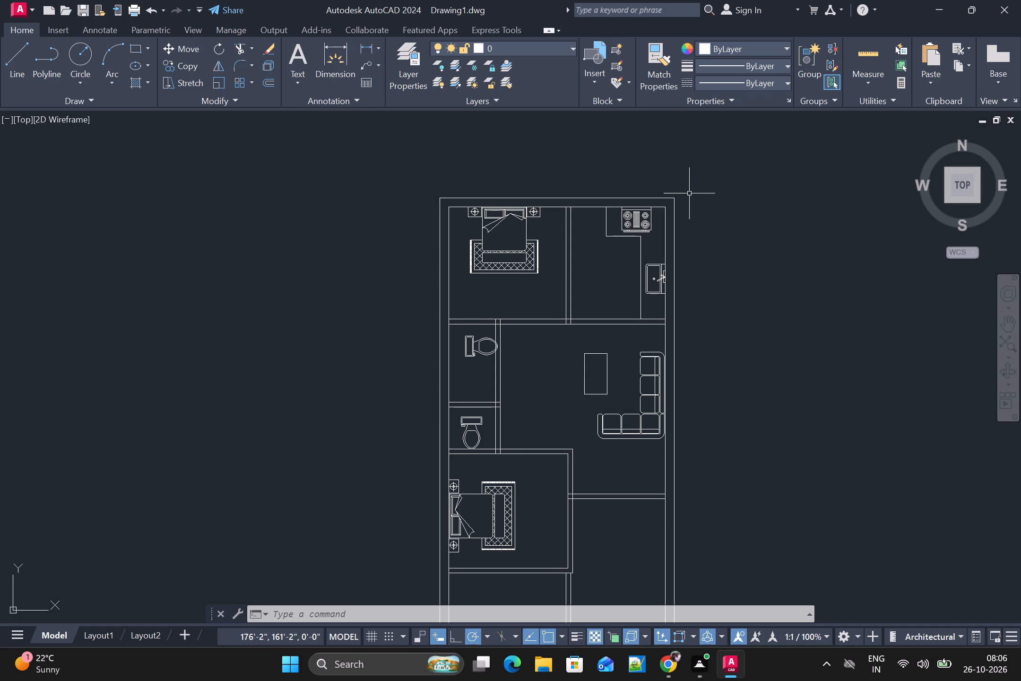
scroll(682, 196, up, 1)
scroll(579, 340, down, 1)
scroll(528, 491, up, 1)
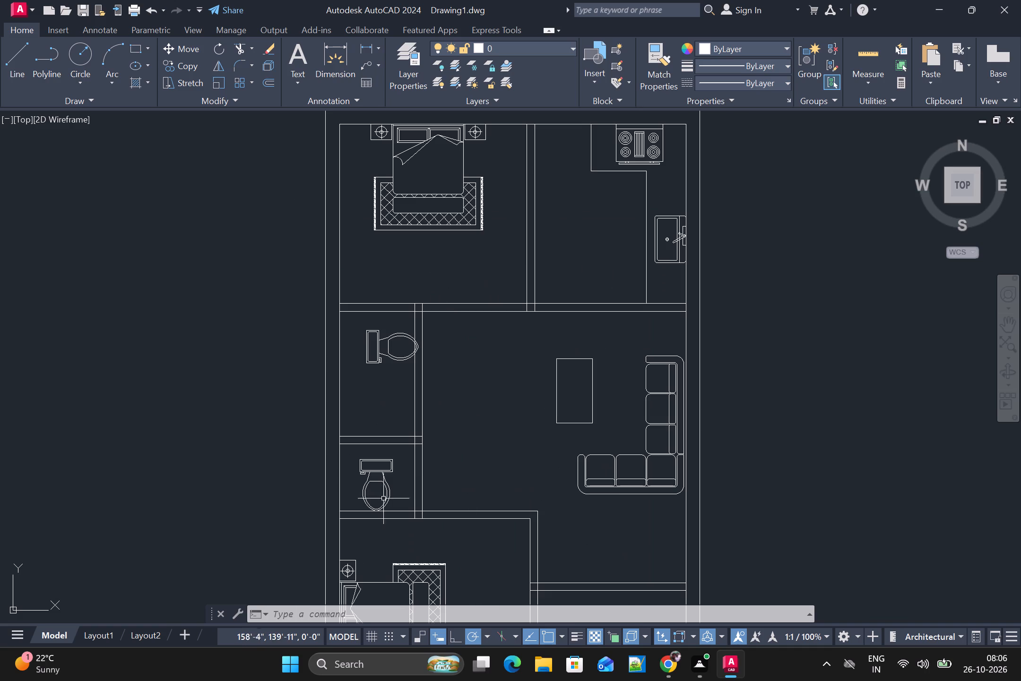
click(378, 471)
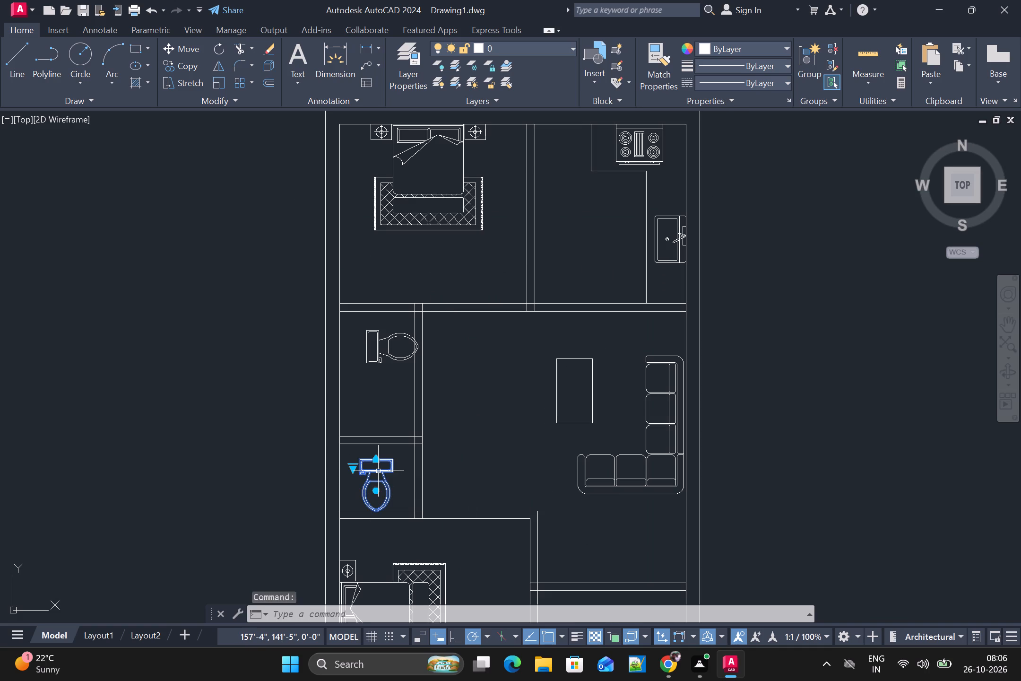
key(space)
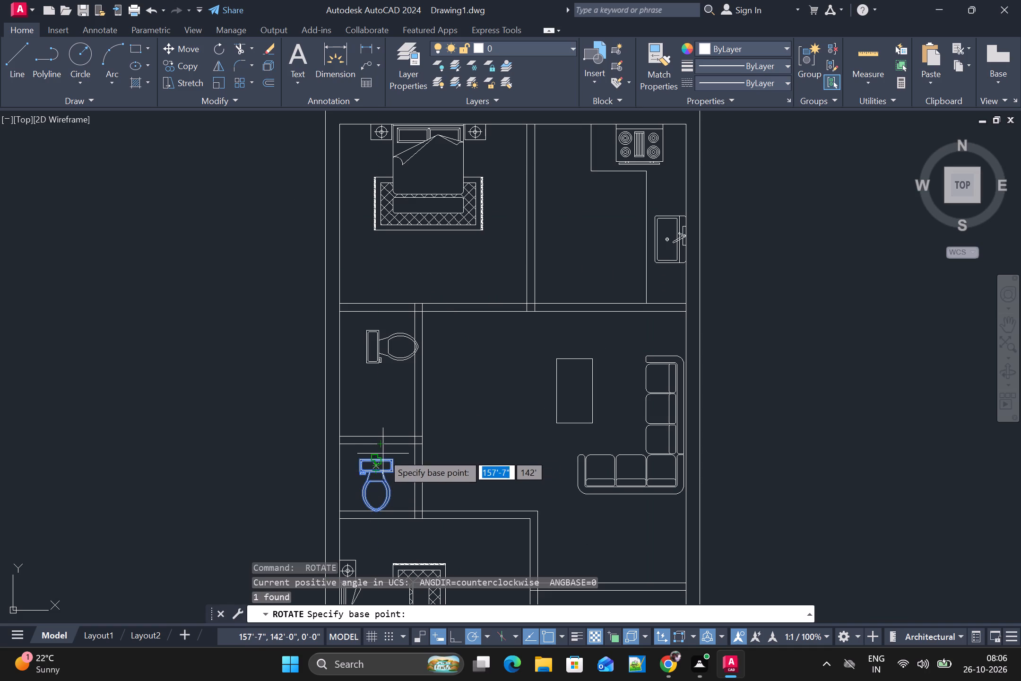
click(379, 457)
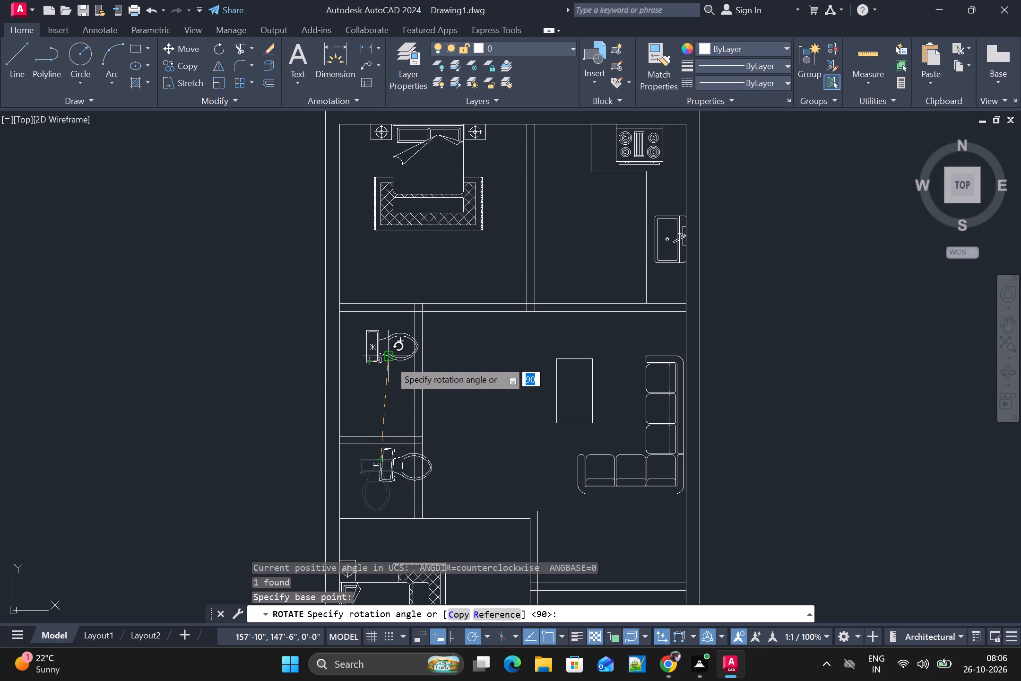
scroll(389, 361, up, 2)
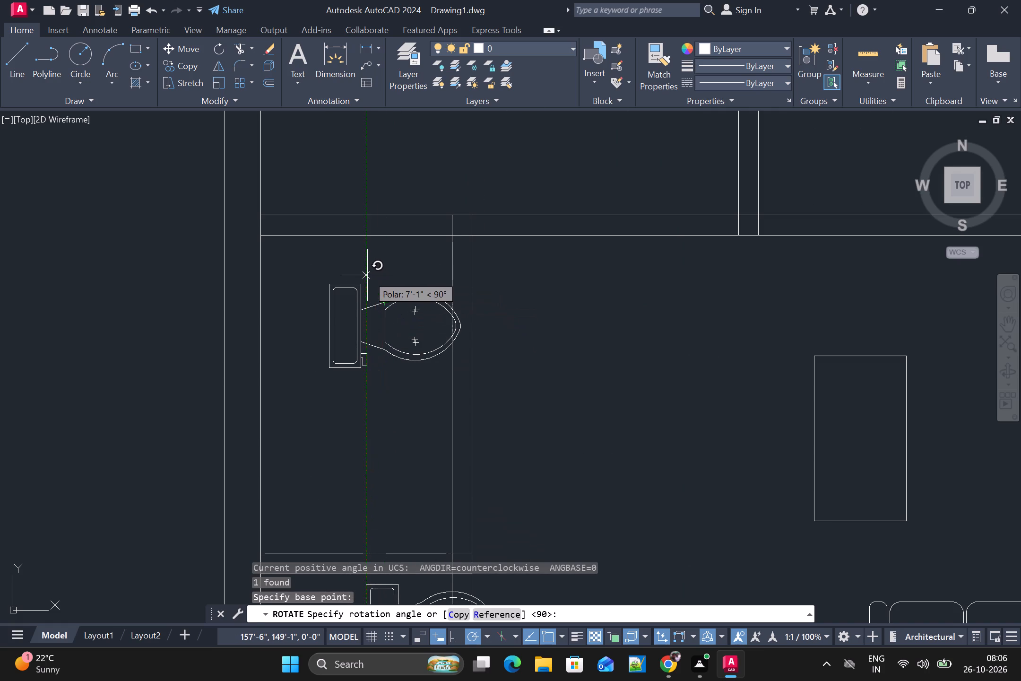
click(367, 276)
scroll(368, 278, down, 3)
scroll(378, 381, up, 1)
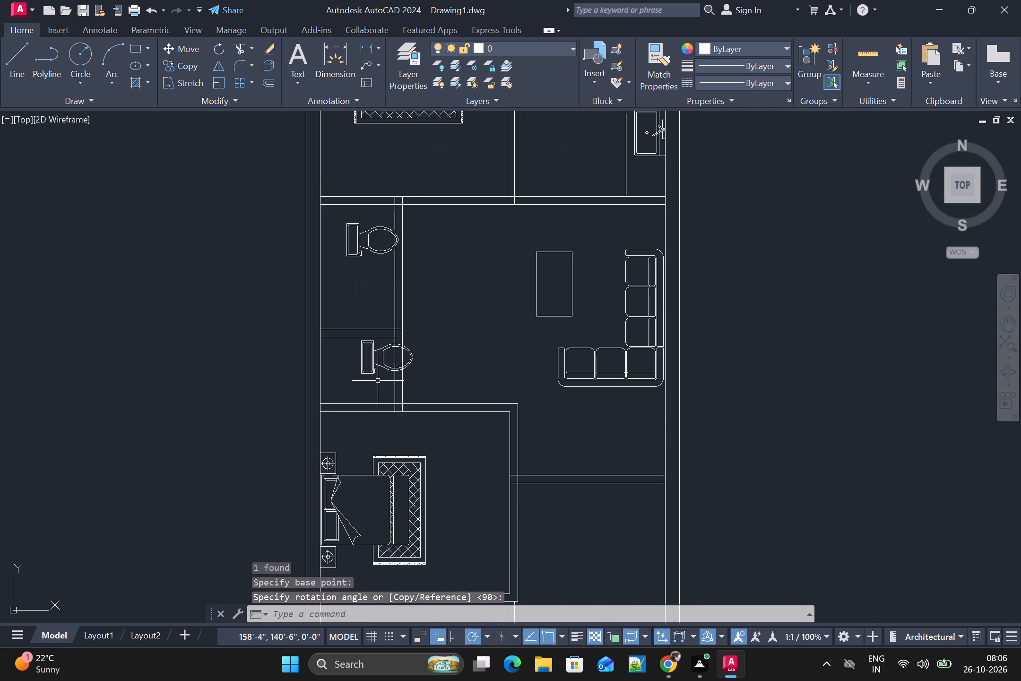
scroll(378, 381, down, 1)
scroll(378, 380, up, 3)
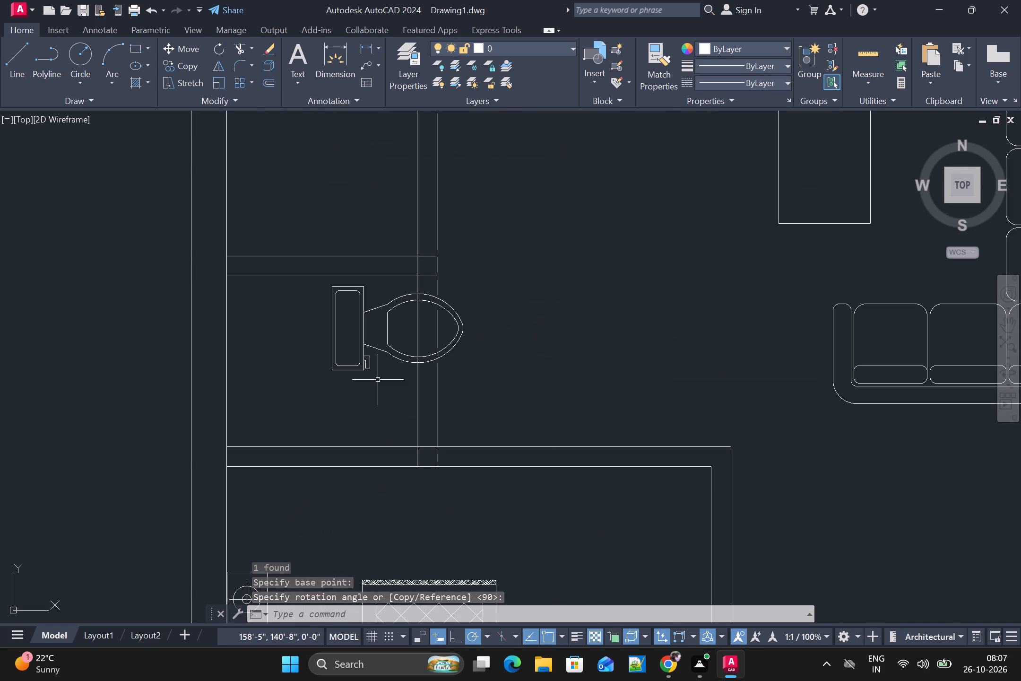
Move the lower toilet by the midpoint of its tank's back edge onto the inner face of the left outer wall.
text(M)
key(space)
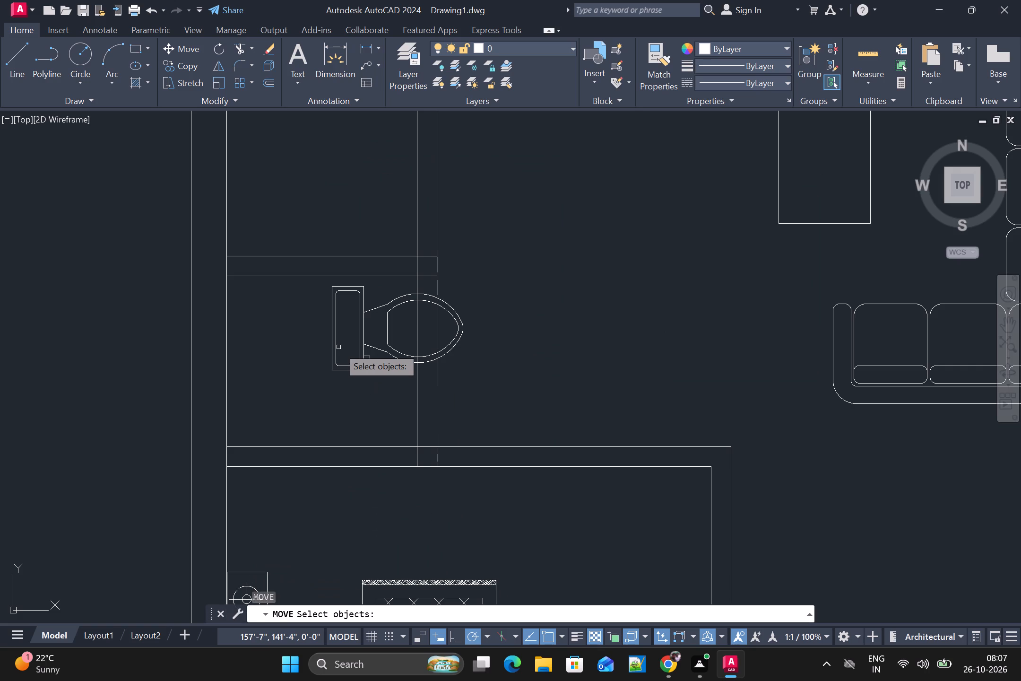
click(337, 350)
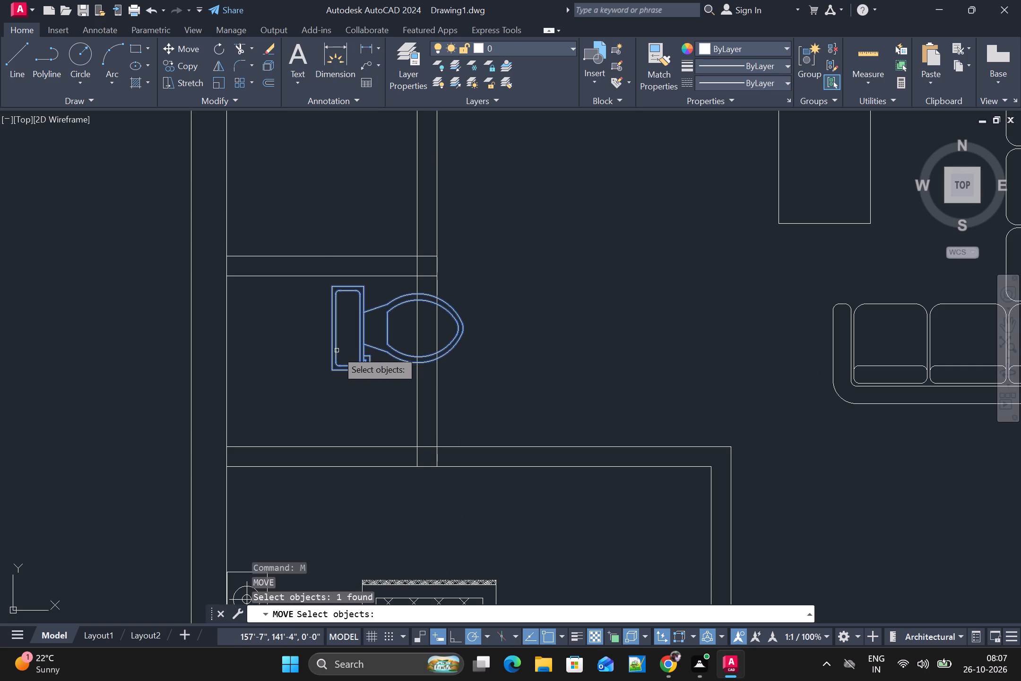
key(space)
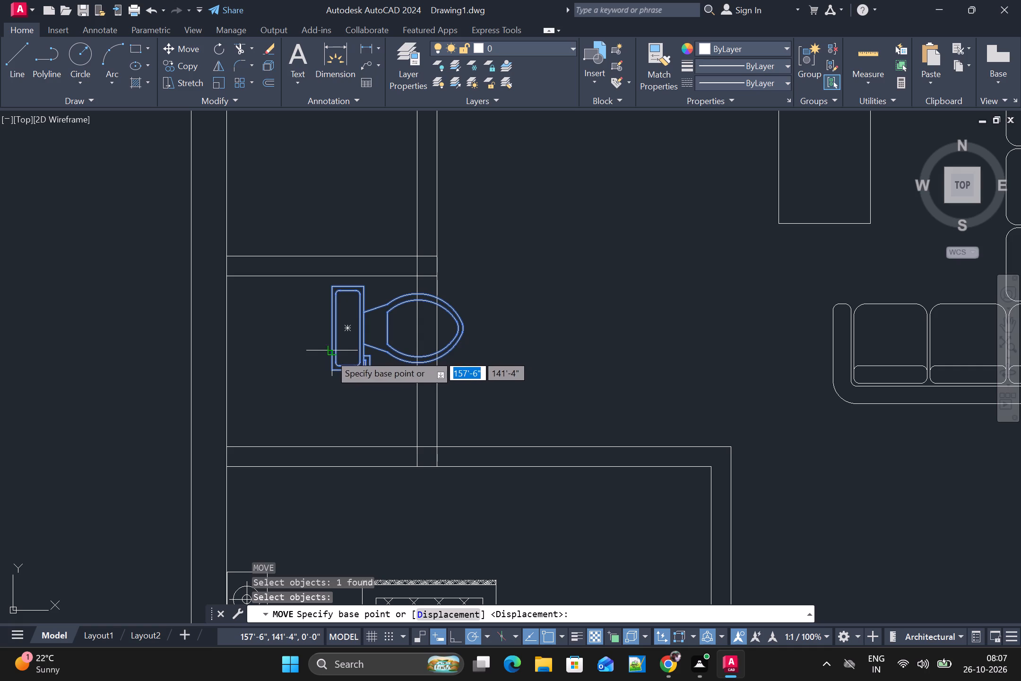
click(329, 334)
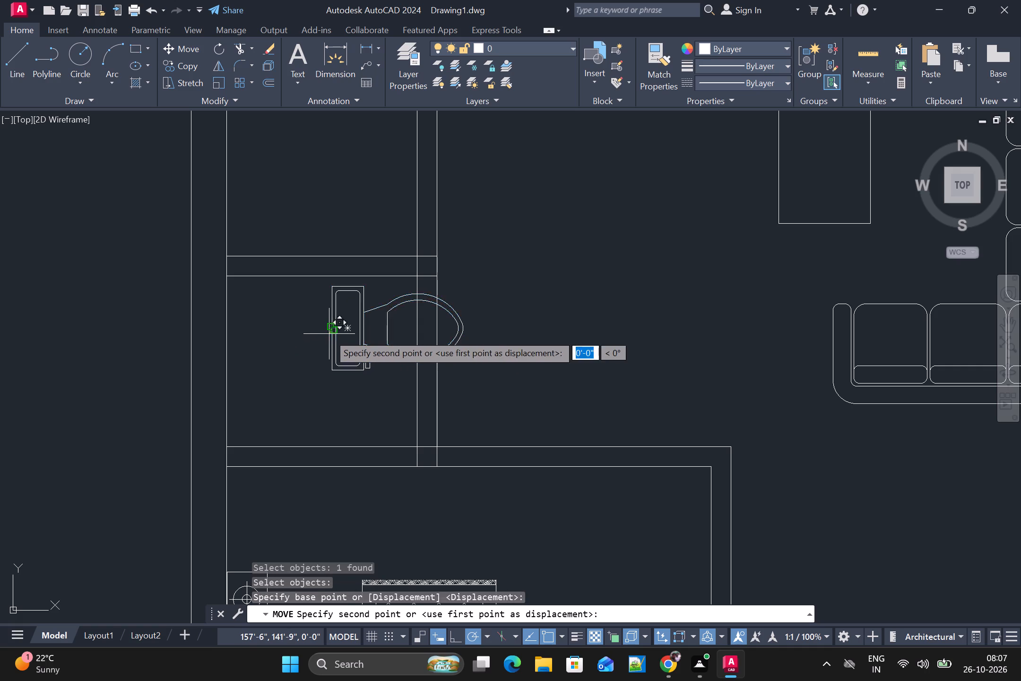
scroll(268, 336, down, 2)
scroll(267, 336, up, 2)
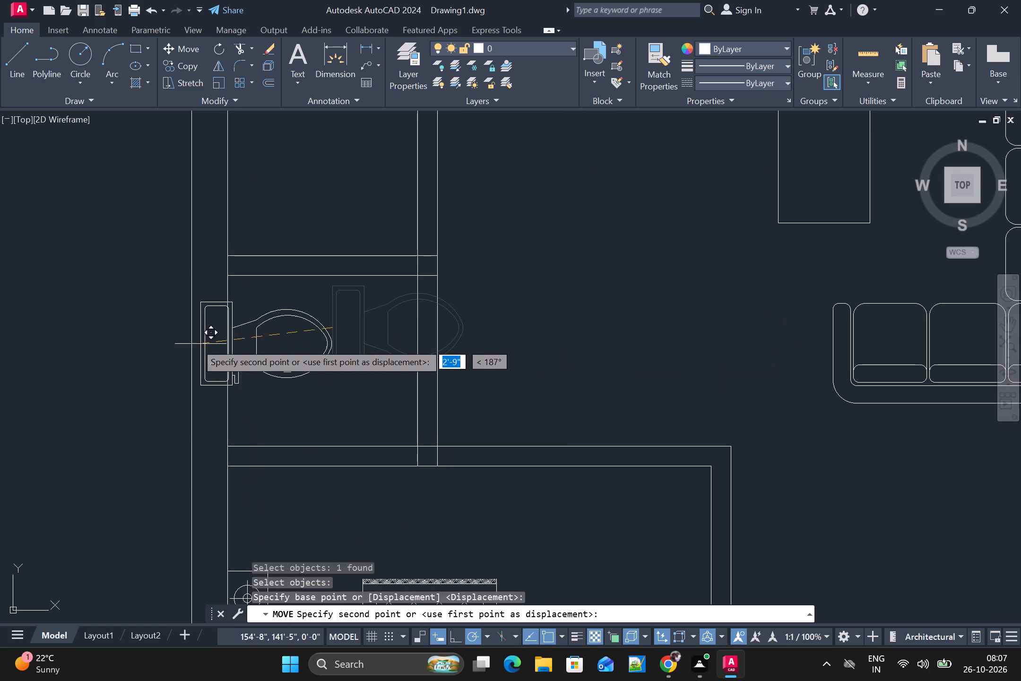
scroll(214, 337, up, 2)
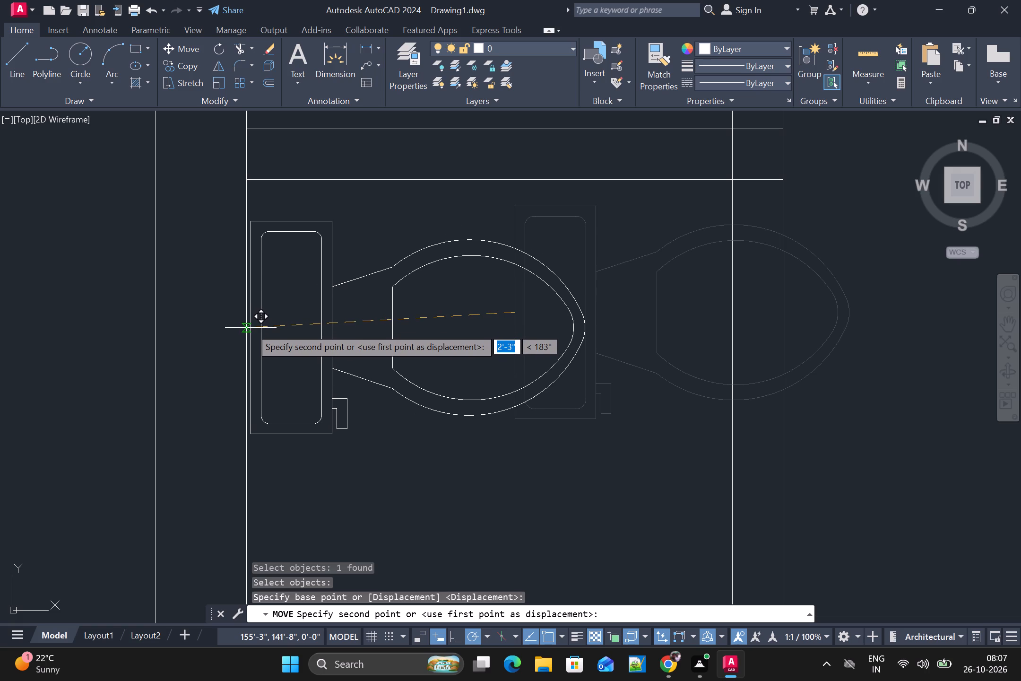
click(248, 330)
Move the upper toilet by the midpoint of its tank's back edge onto the inner face of the left outer wall.
scroll(253, 324, down, 2)
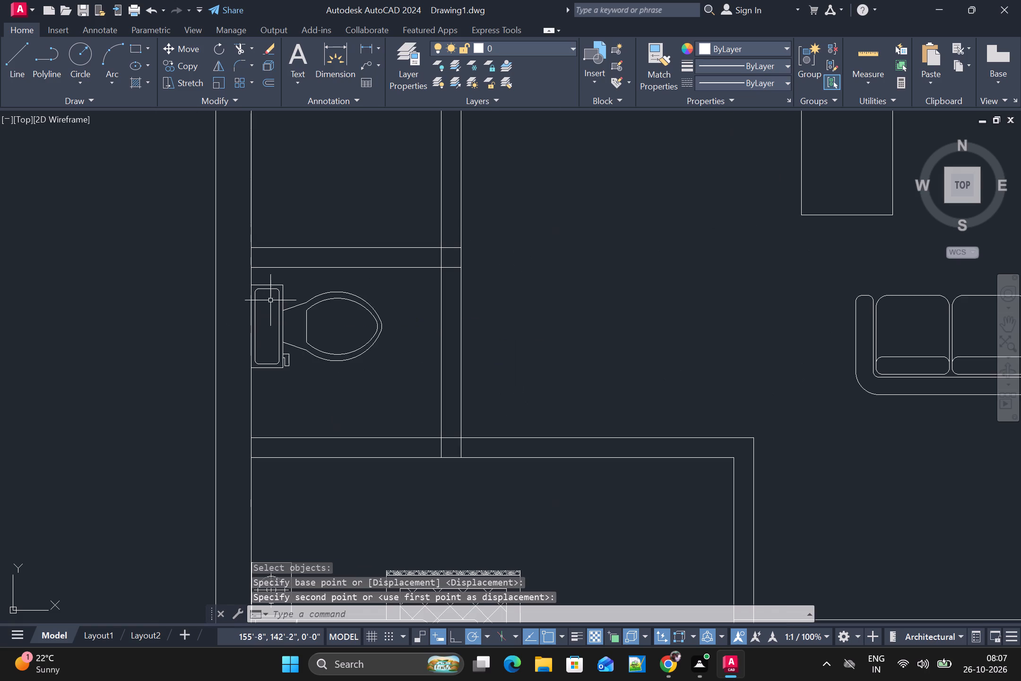
scroll(272, 300, down, 3)
scroll(335, 223, up, 2)
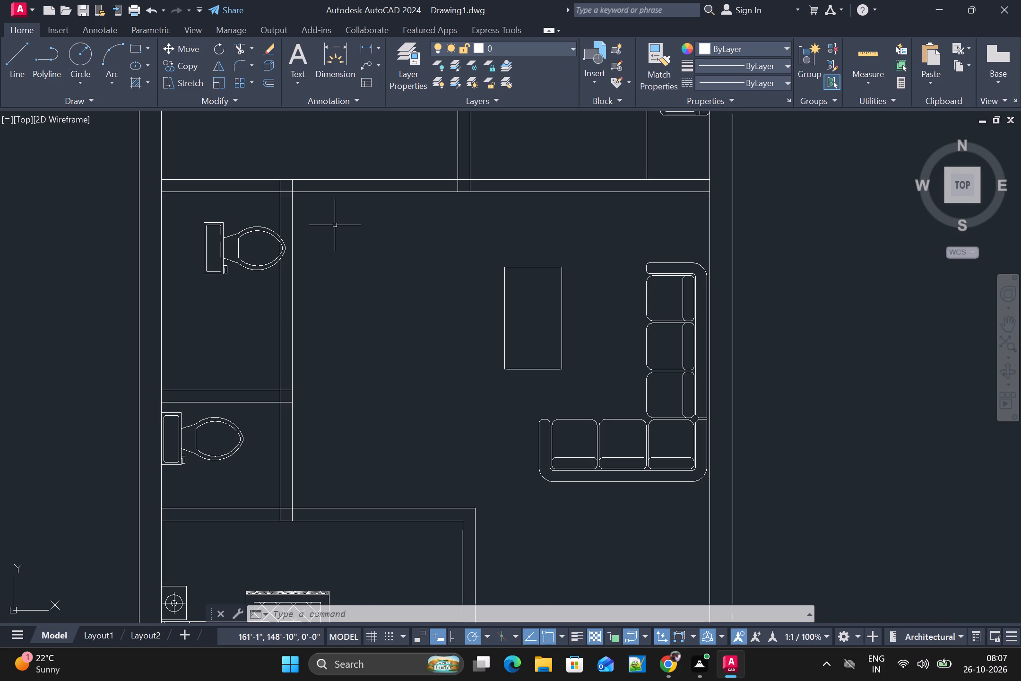
scroll(234, 261, up, 2)
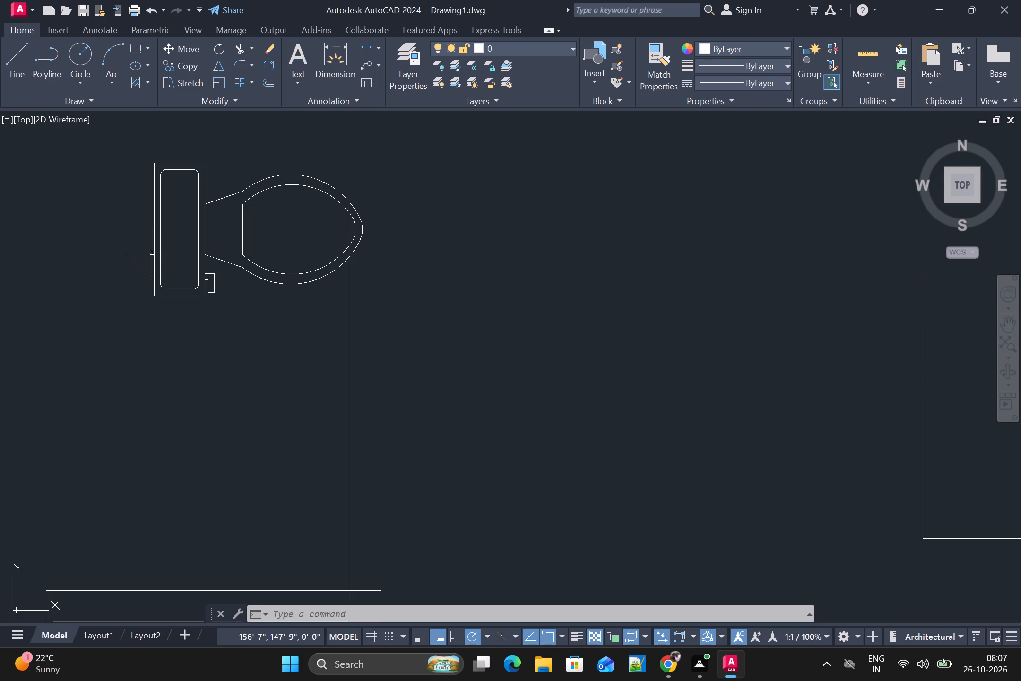
click(156, 250)
key(space)
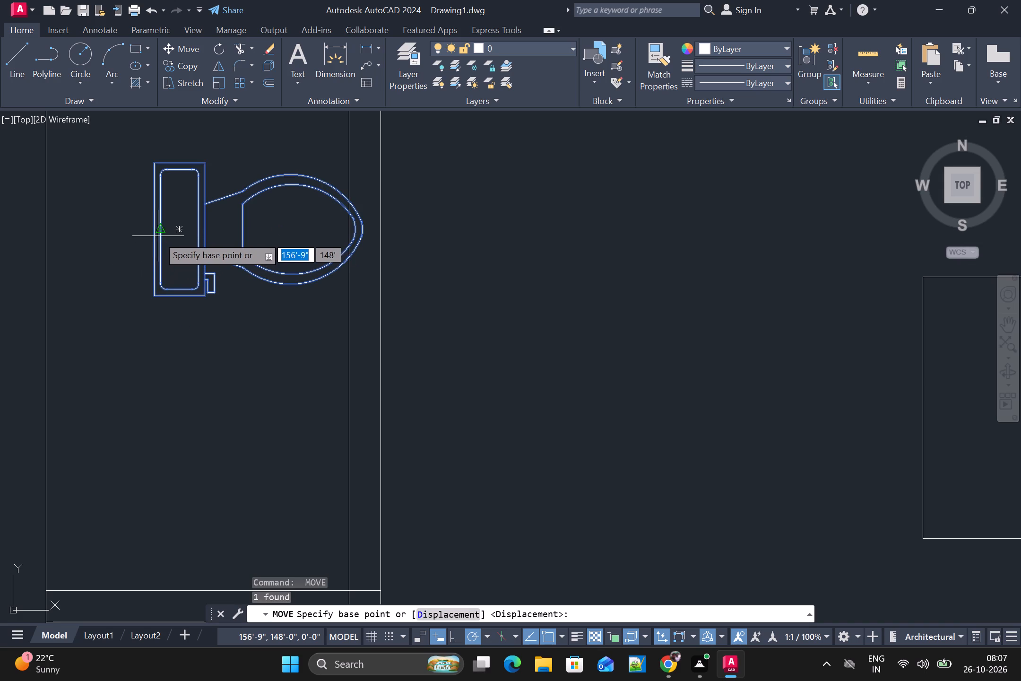
click(156, 236)
scroll(98, 238, down, 3)
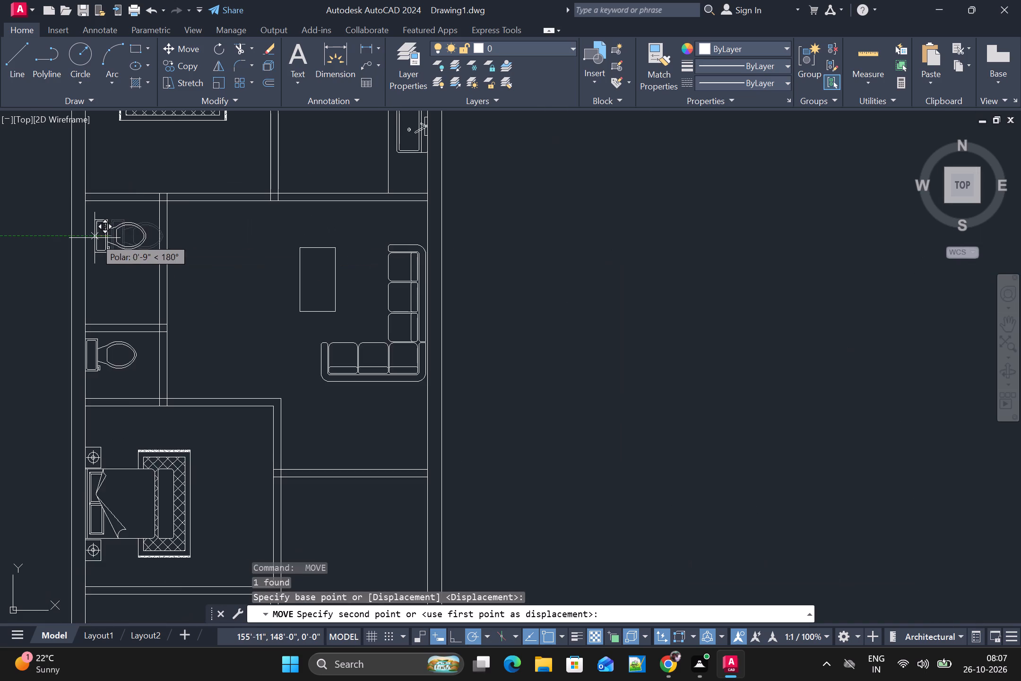
scroll(94, 238, up, 2)
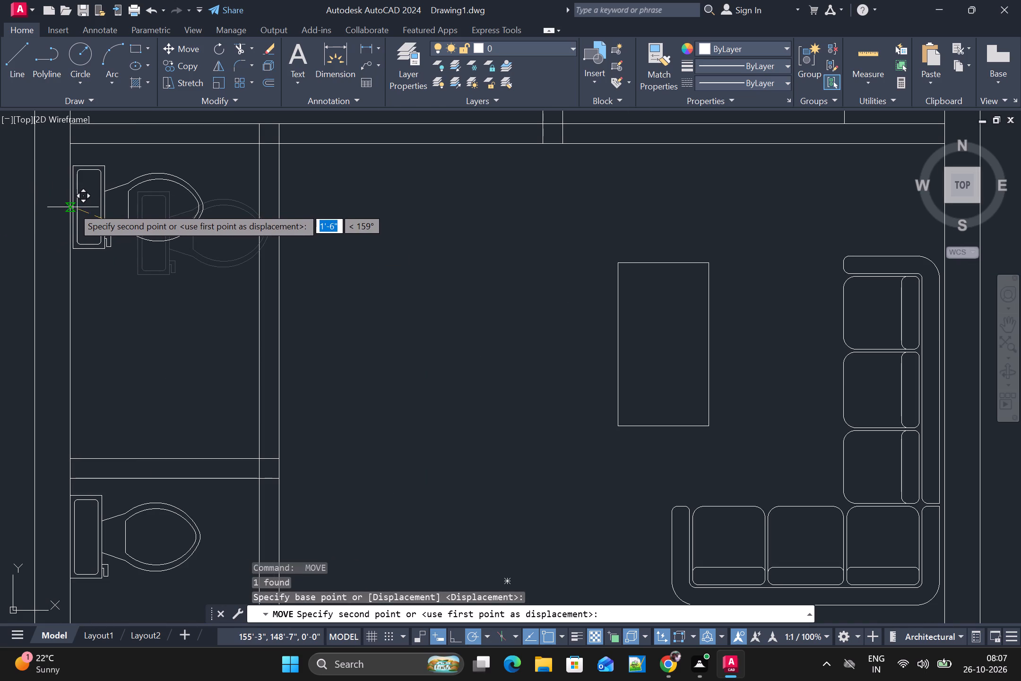
click(70, 209)
Move the door block from above the floor plan to the empty space right of the plan, above the car.
scroll(105, 208, down, 2)
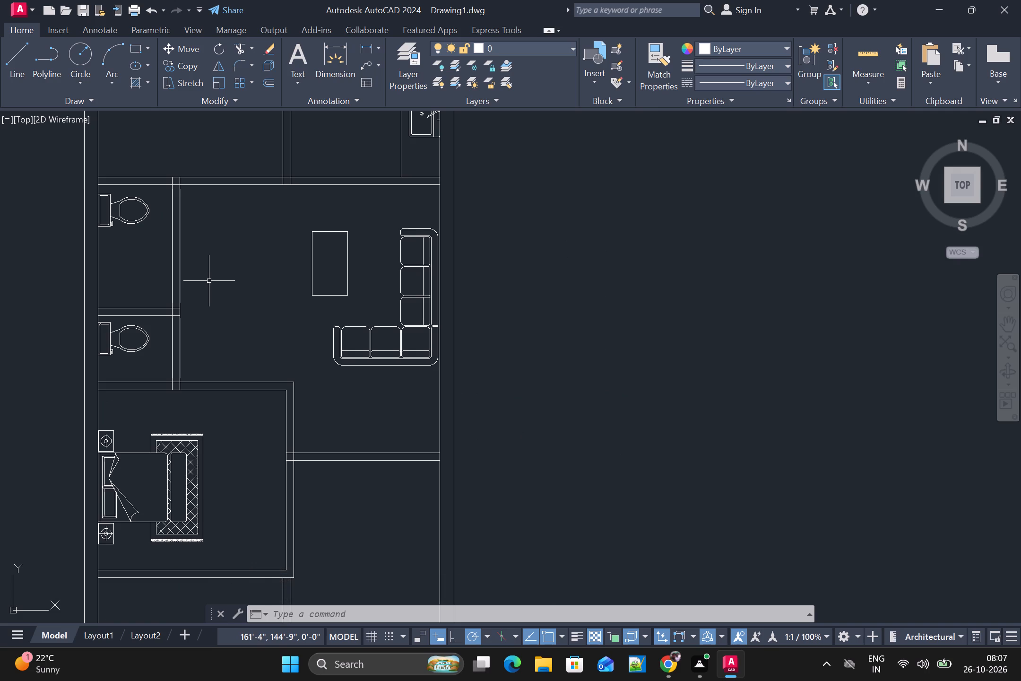
scroll(206, 287, down, 1)
scroll(188, 402, up, 2)
scroll(190, 401, down, 2)
scroll(521, 178, down, 2)
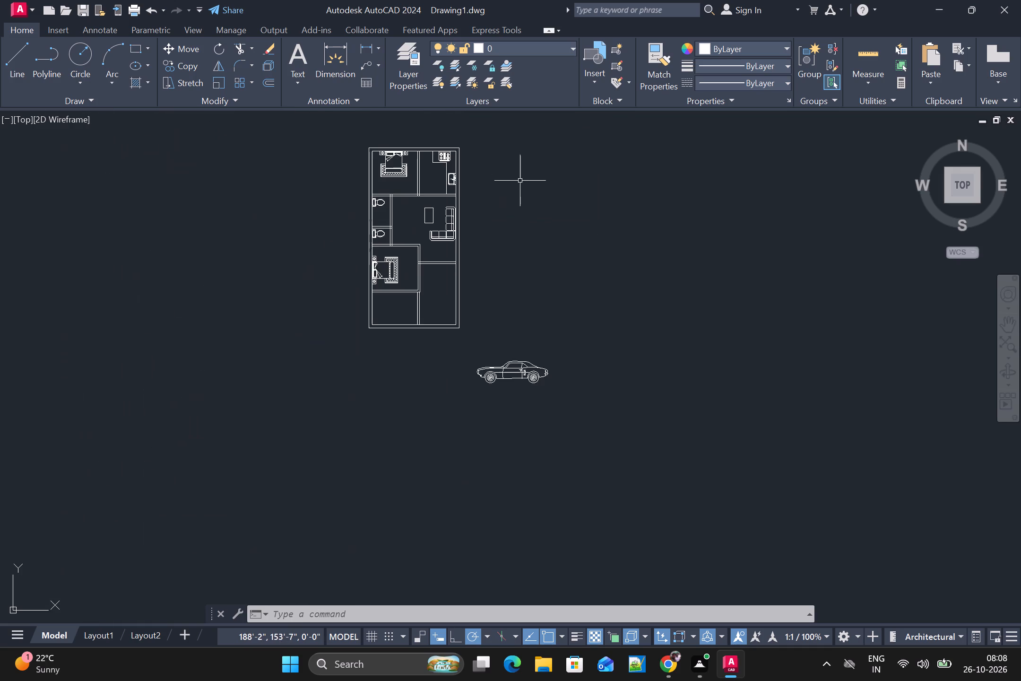
middle_drag(520, 185, 461, 287)
scroll(421, 262, up, 1)
scroll(399, 96, down, 2)
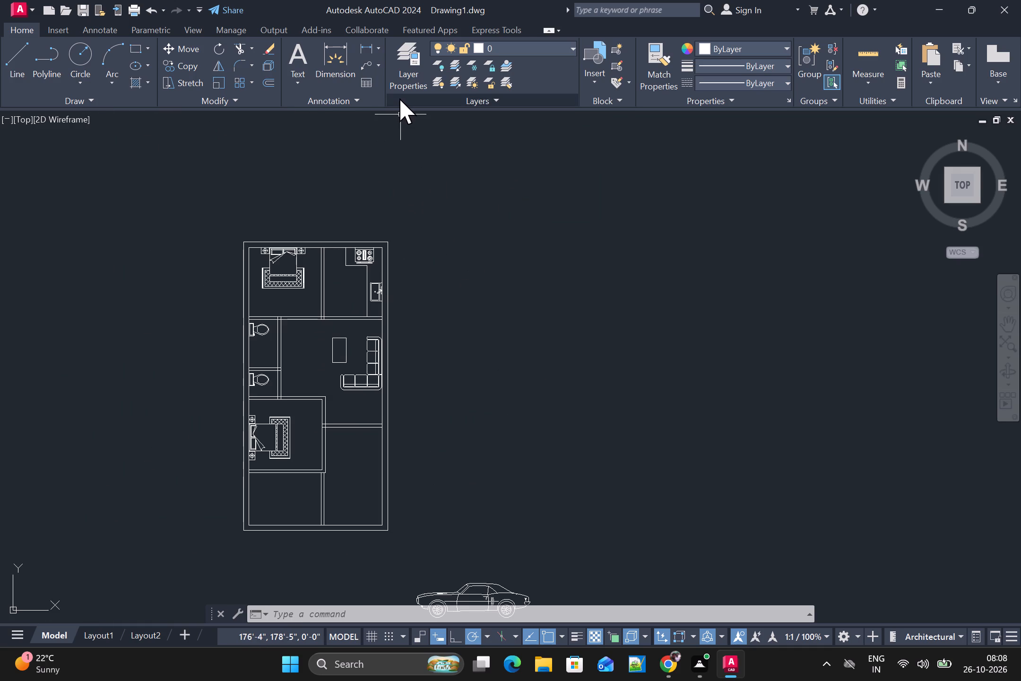
scroll(399, 107, down, 2)
scroll(414, 161, down, 2)
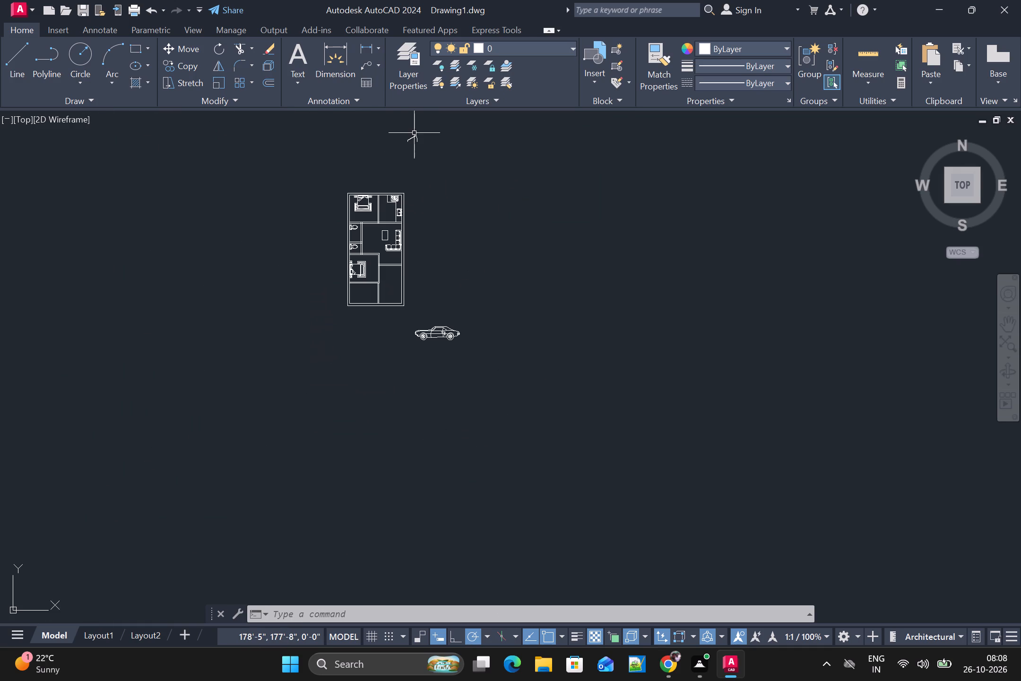
click(414, 136)
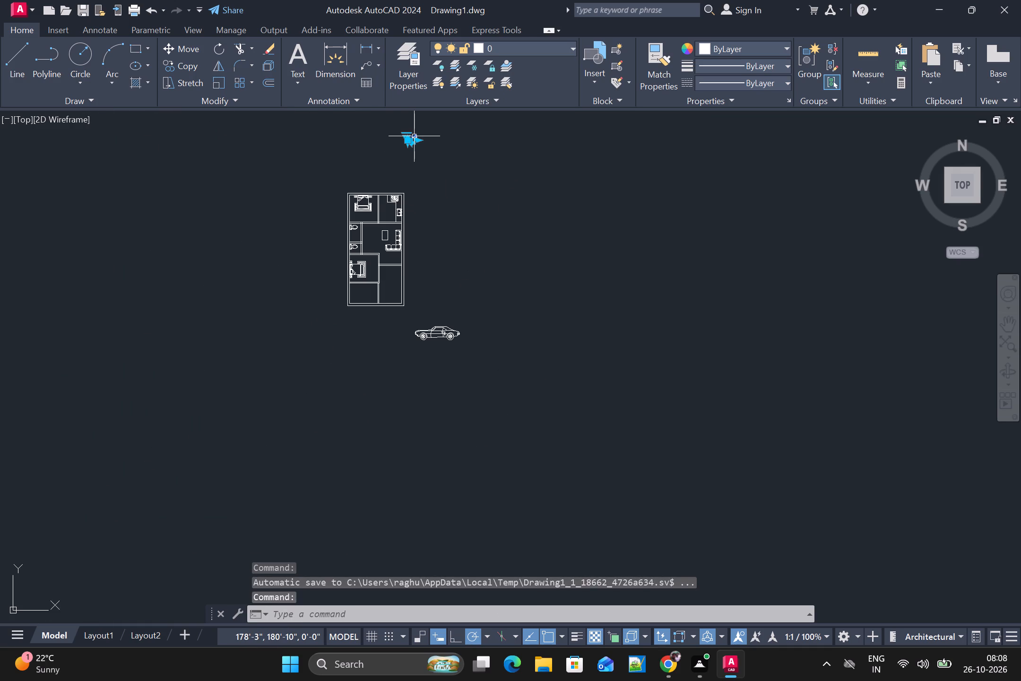
drag(414, 136, 446, 241)
click(446, 242)
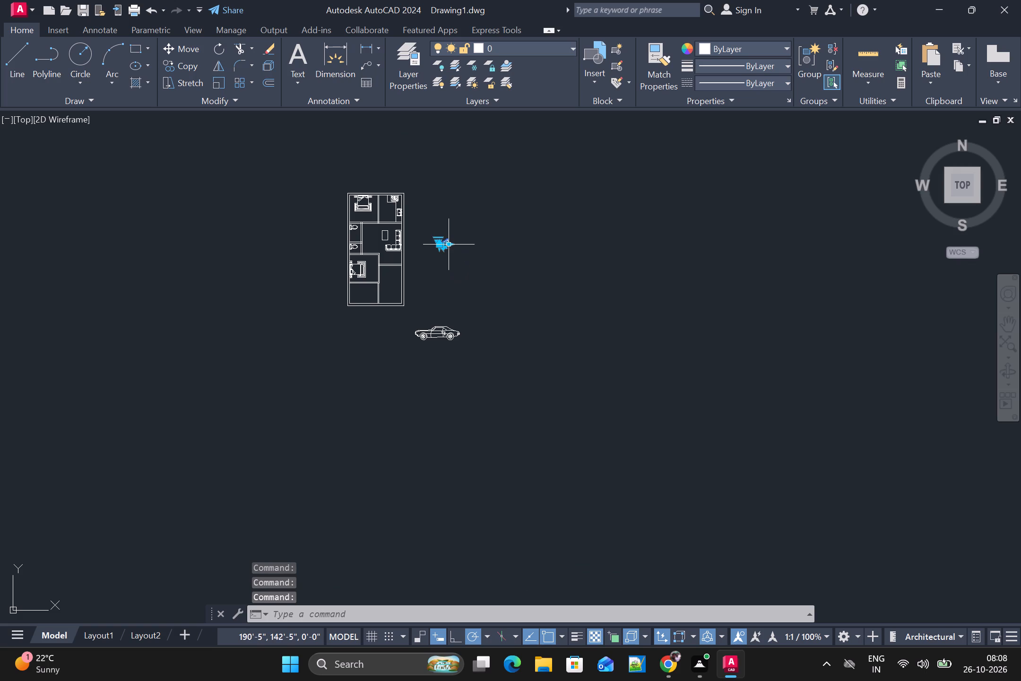
Set the door block's opening angle to Open 90º.
scroll(448, 242, up, 5)
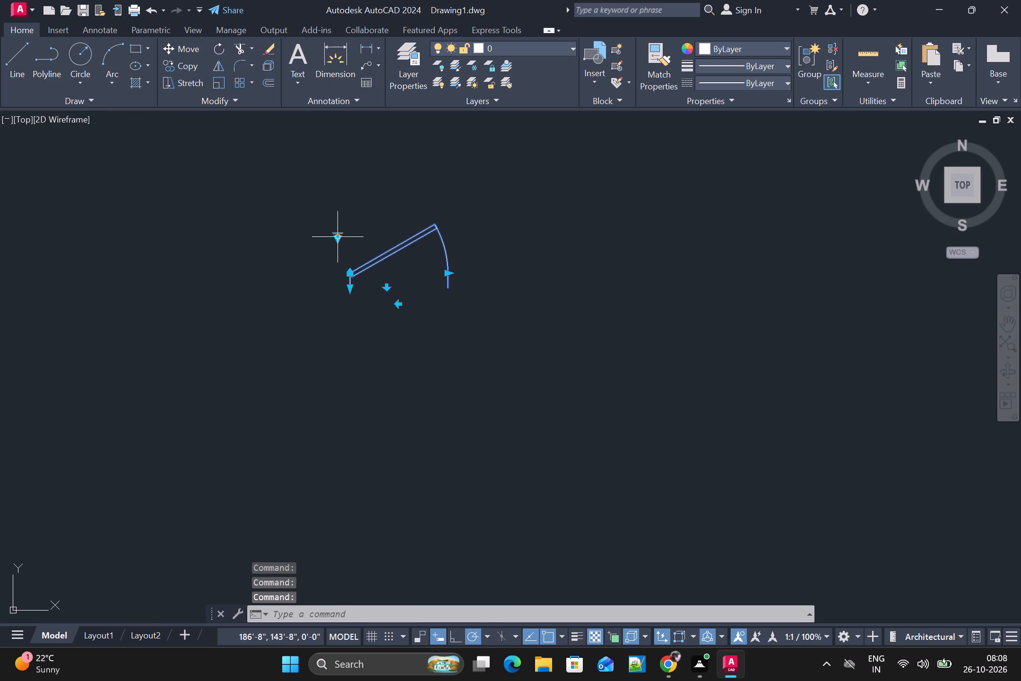
click(336, 236)
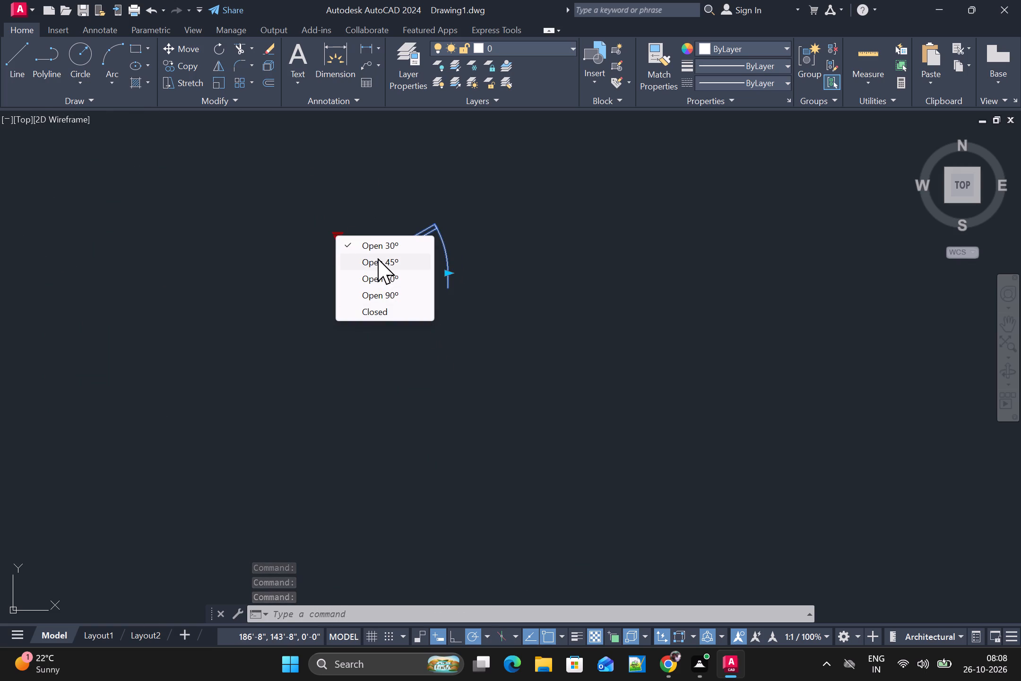
click(398, 301)
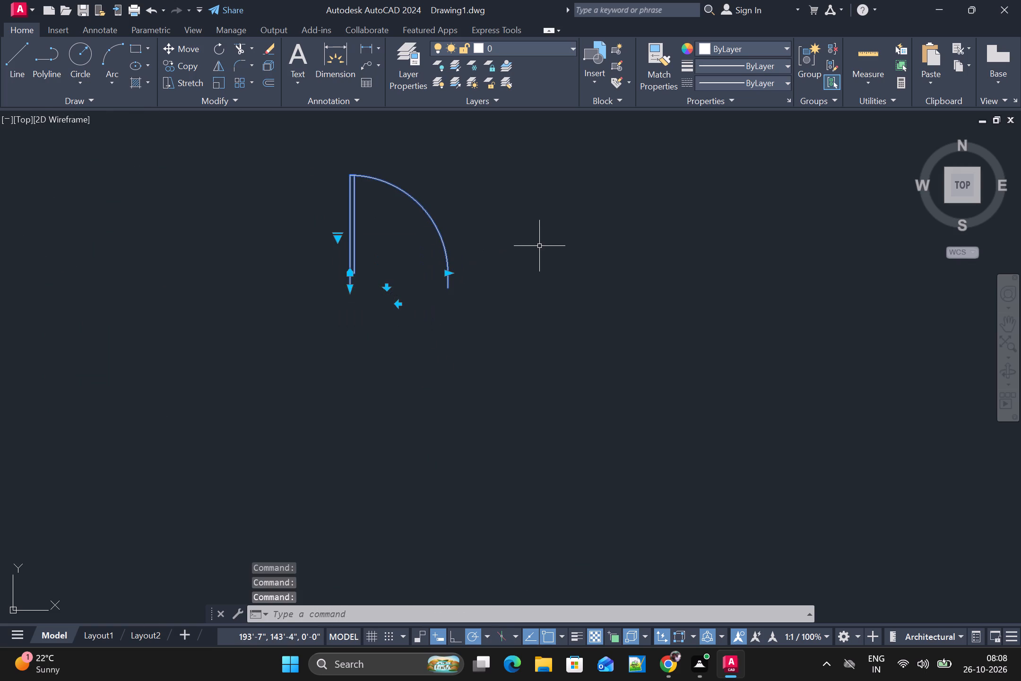
scroll(539, 245, down, 1)
scroll(502, 255, down, 1)
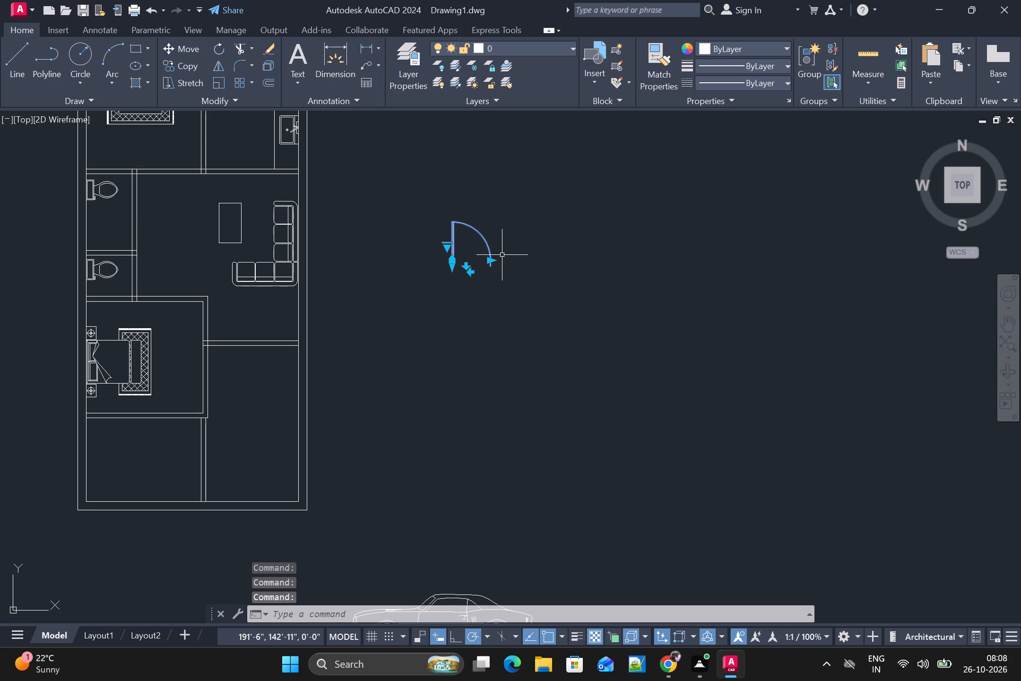
scroll(502, 253, down, 1)
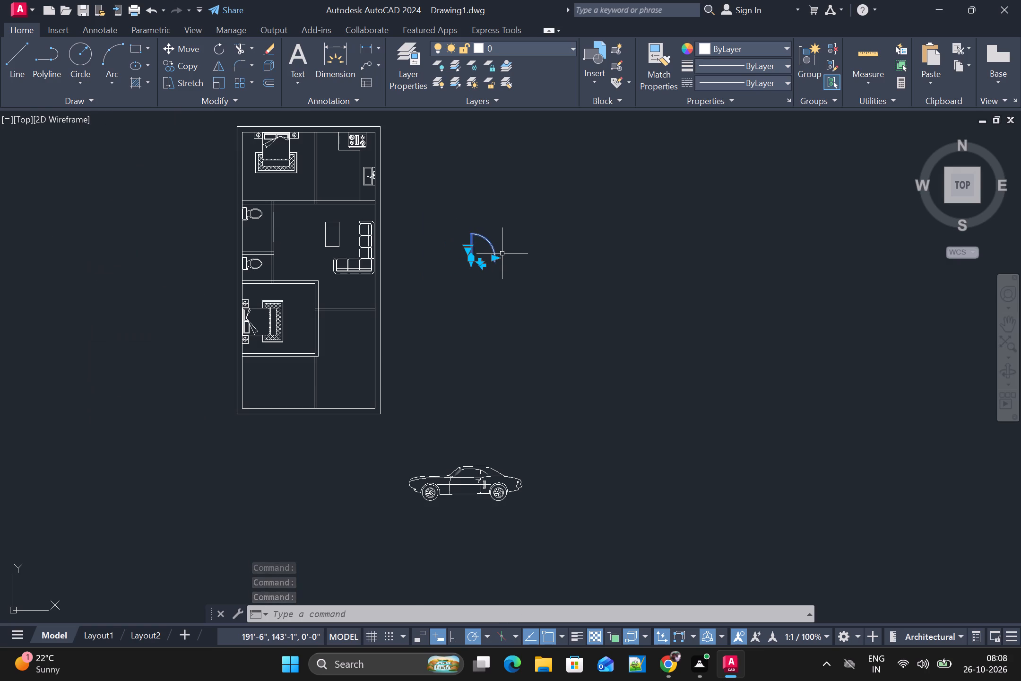
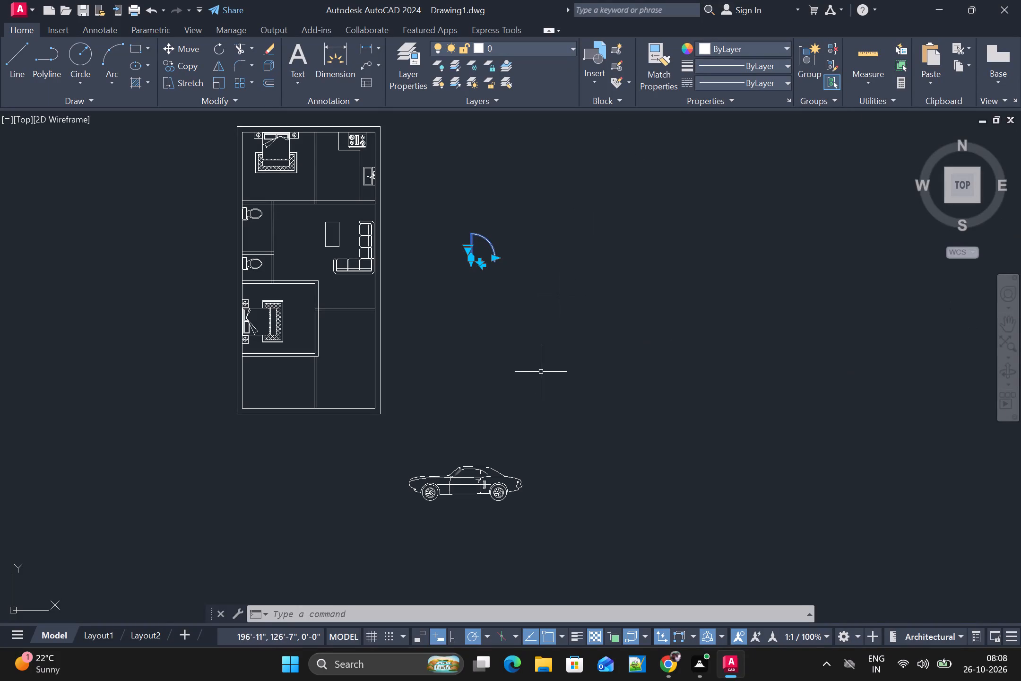
Move the door block by its hinge-side lower endpoint onto the kitchen wall's lower face, just right of the bedroom–kitchen partition.
scroll(502, 232, up, 2)
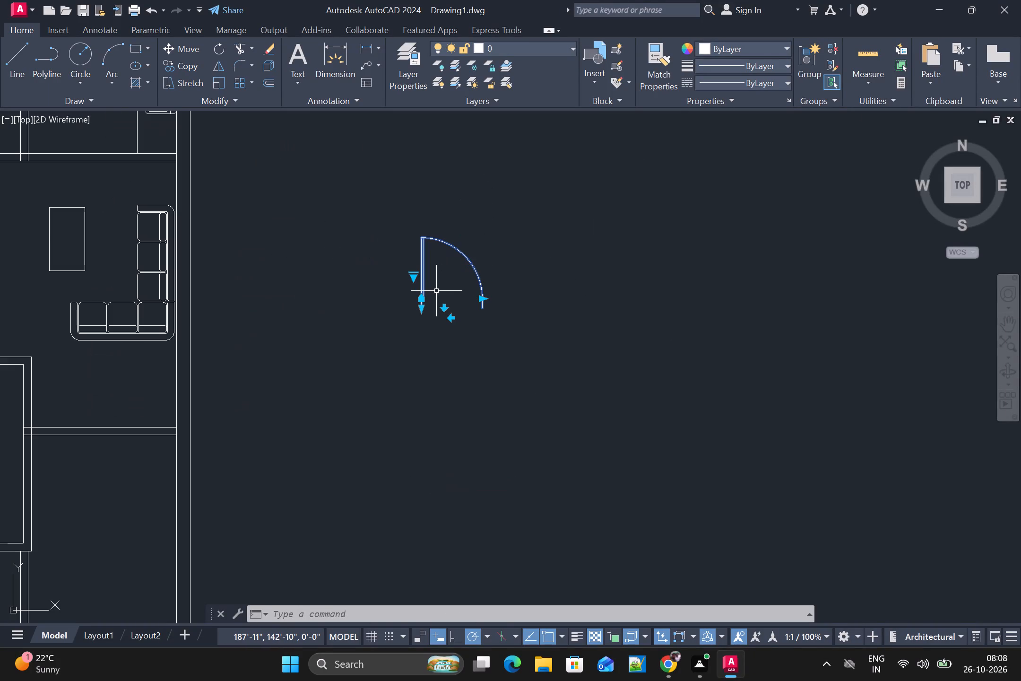
text(M)
key(space)
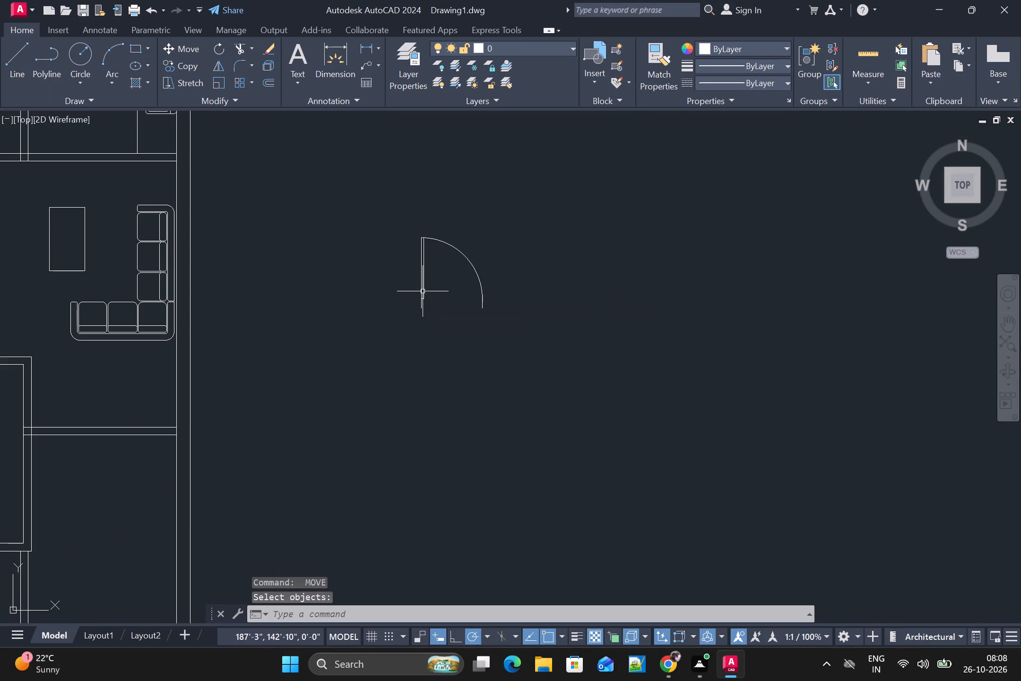
scroll(415, 309, up, 3)
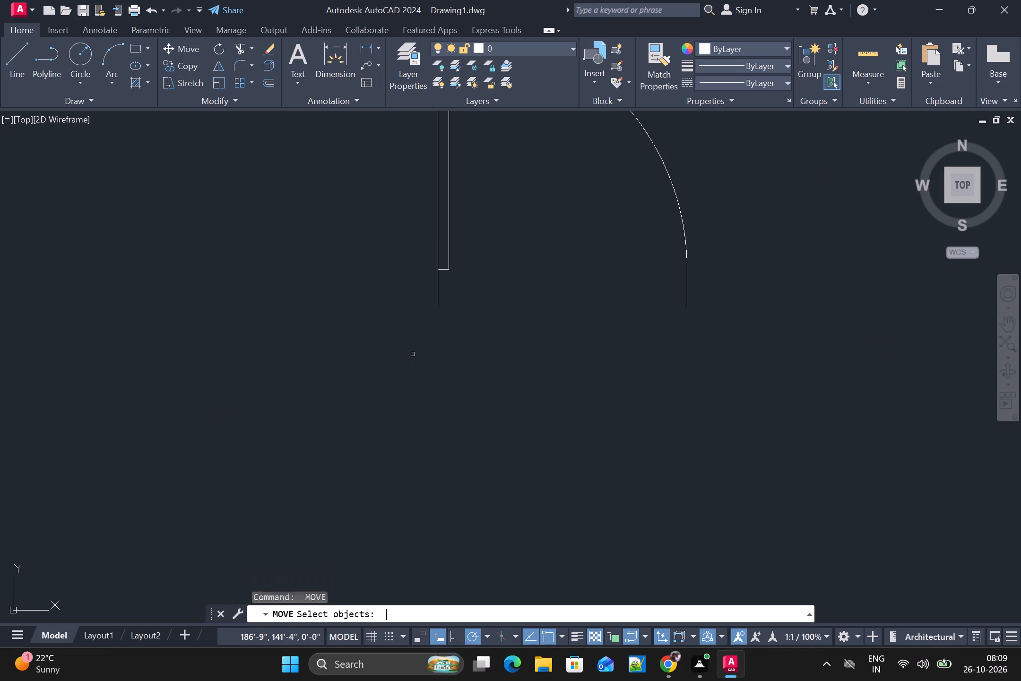
click(437, 293)
key(space)
click(438, 304)
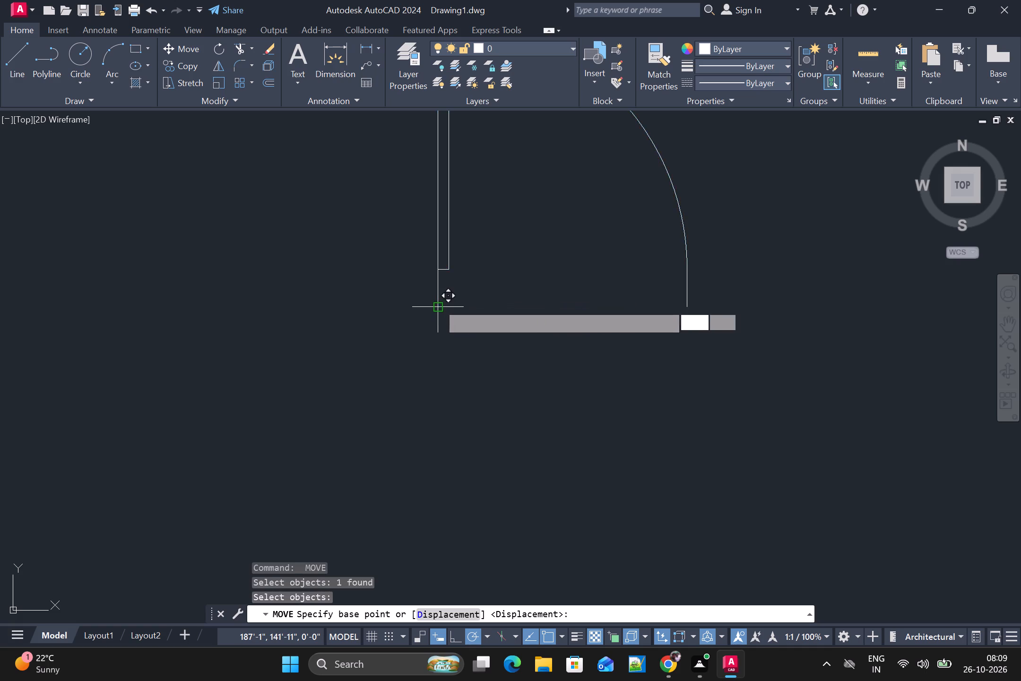
scroll(426, 304, down, 4)
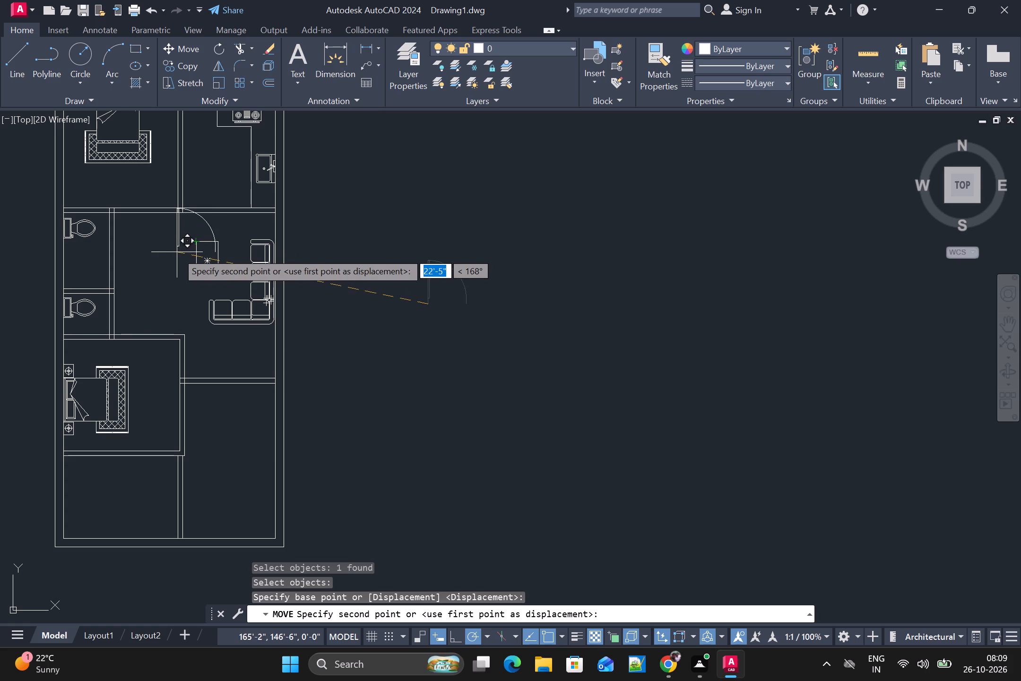
scroll(187, 241, up, 2)
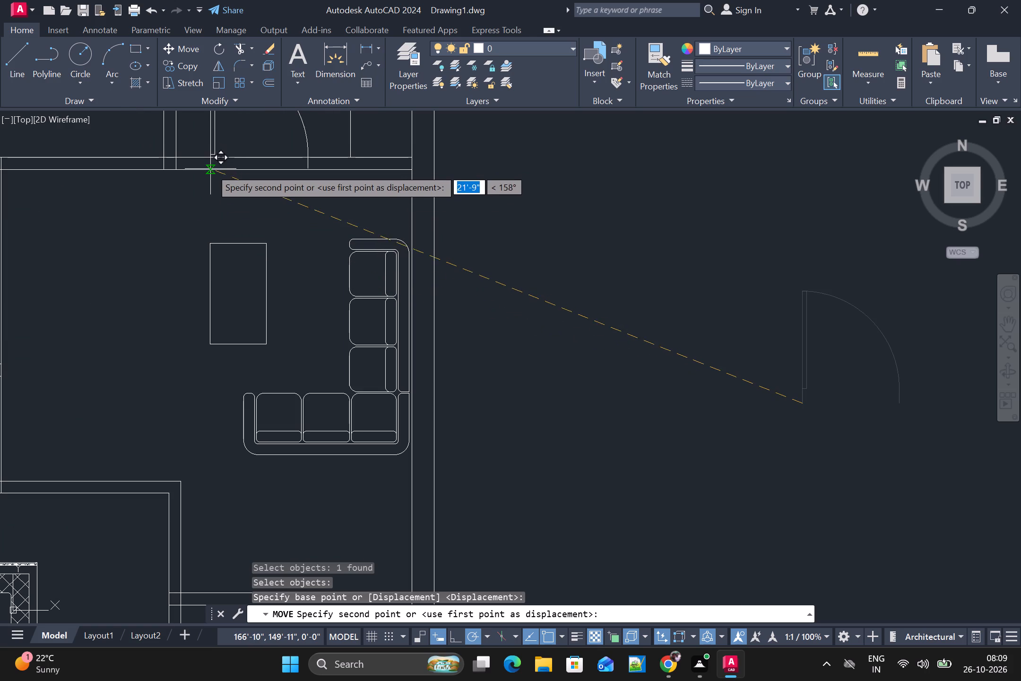
click(195, 168)
Mirror the kitchen door about a vertical line through the lower end of its swing arc, keeping the original.
scroll(199, 167, up, 1)
scroll(200, 167, down, 2)
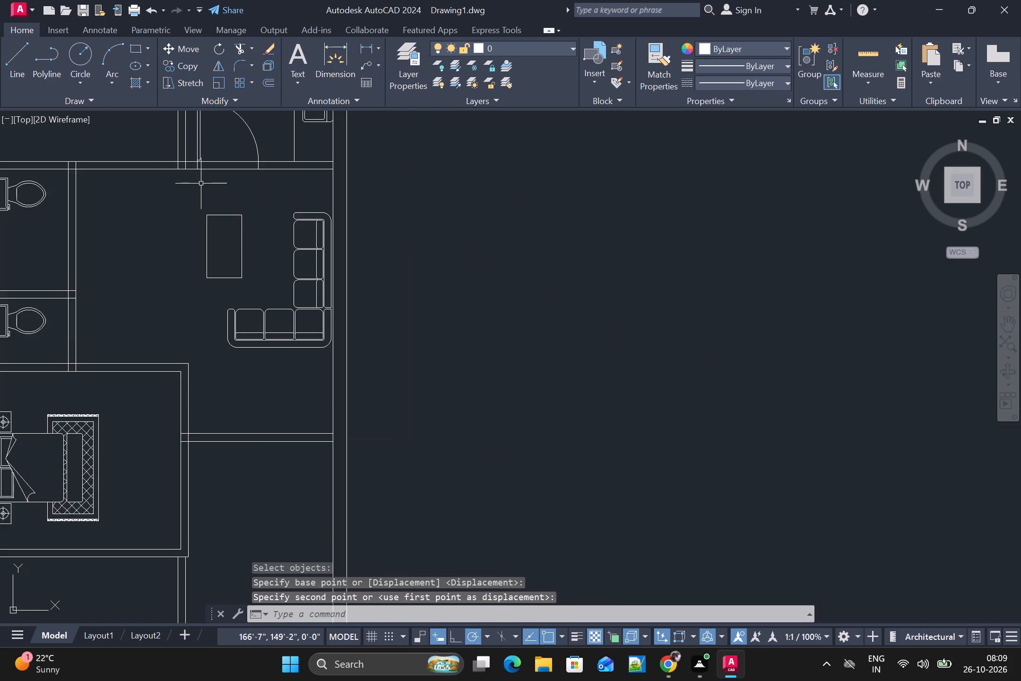
scroll(201, 185, down, 2)
middle_drag(206, 177, 275, 230)
scroll(269, 259, up, 1)
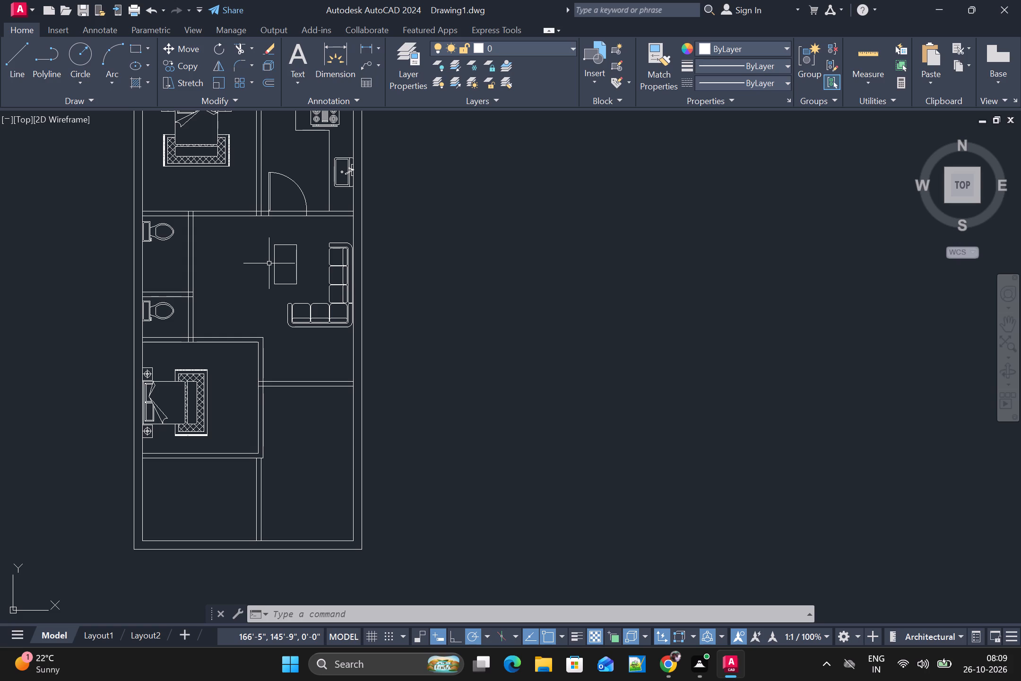
text(MI)
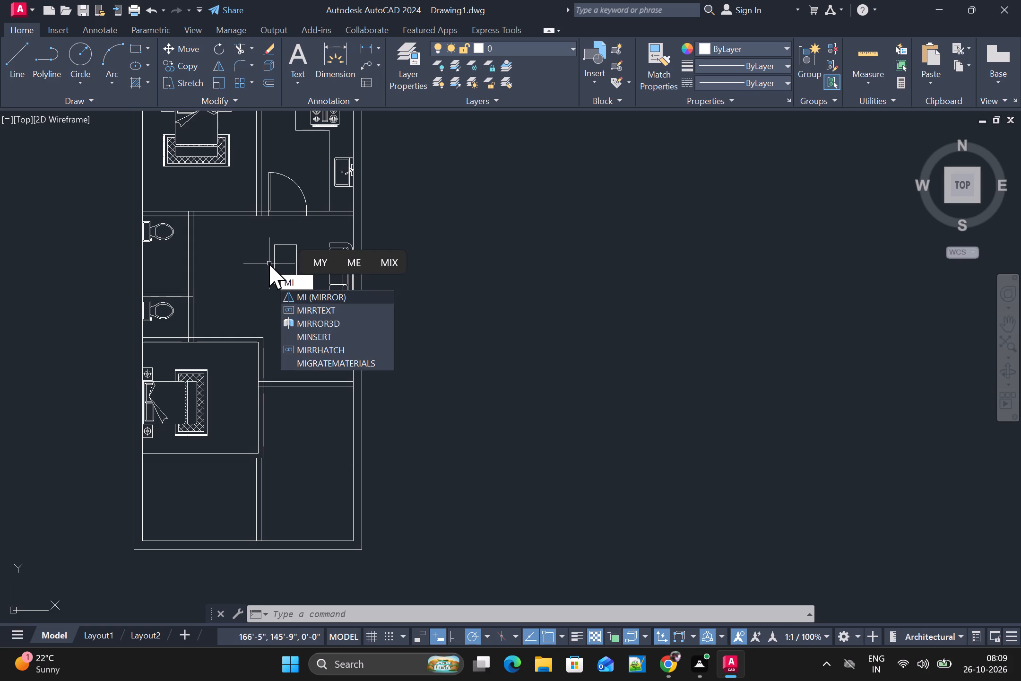
key(space)
click(300, 188)
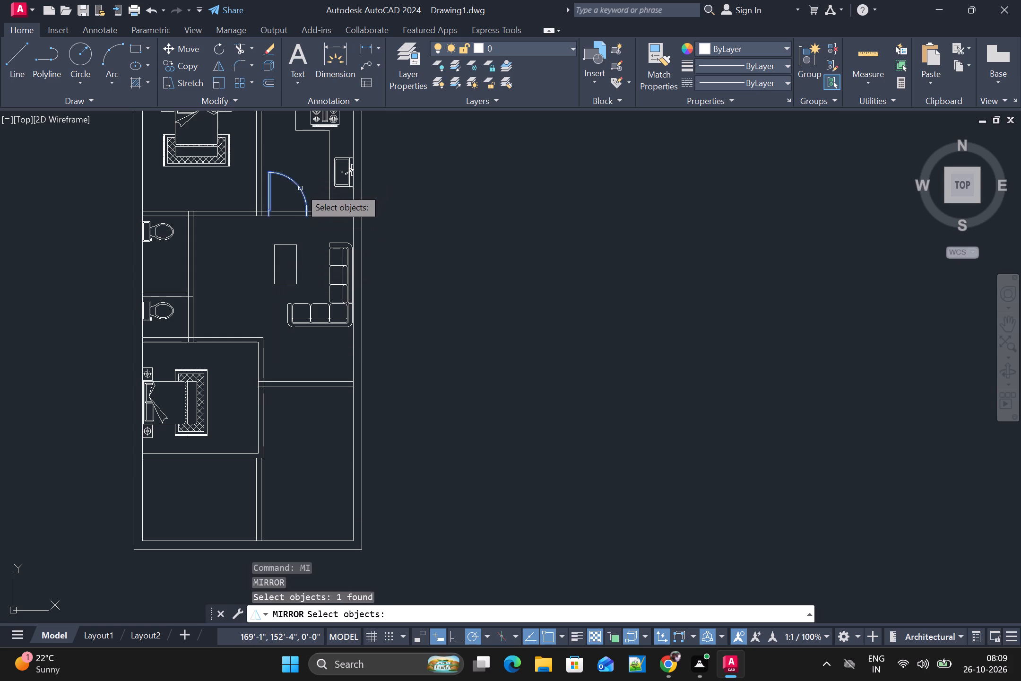
key(space)
scroll(310, 215, up, 3)
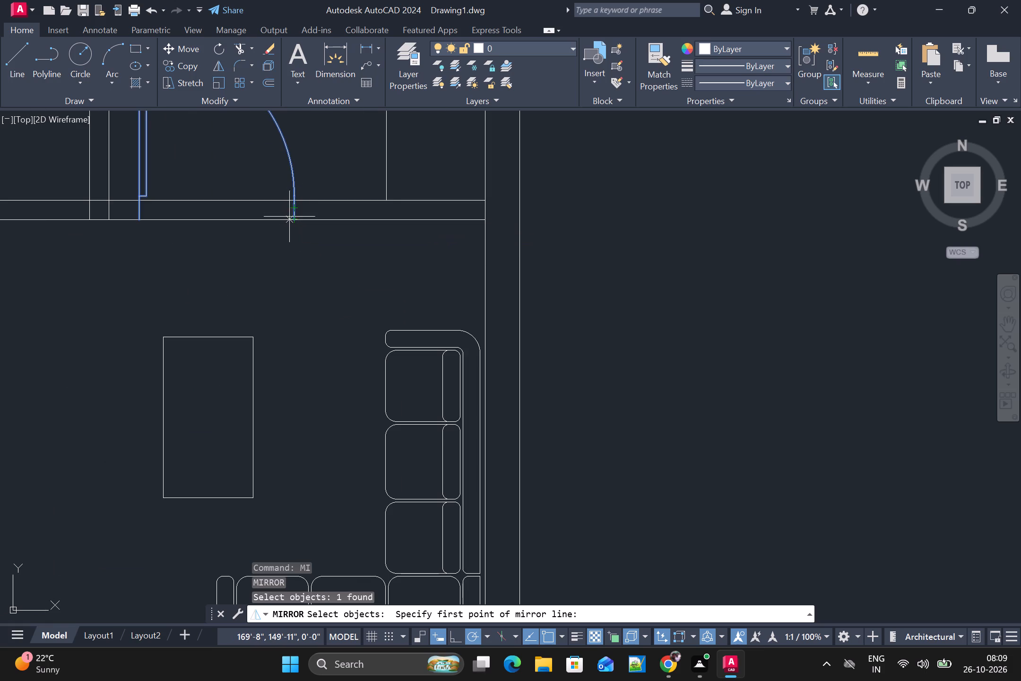
click(294, 220)
scroll(303, 205, down, 2)
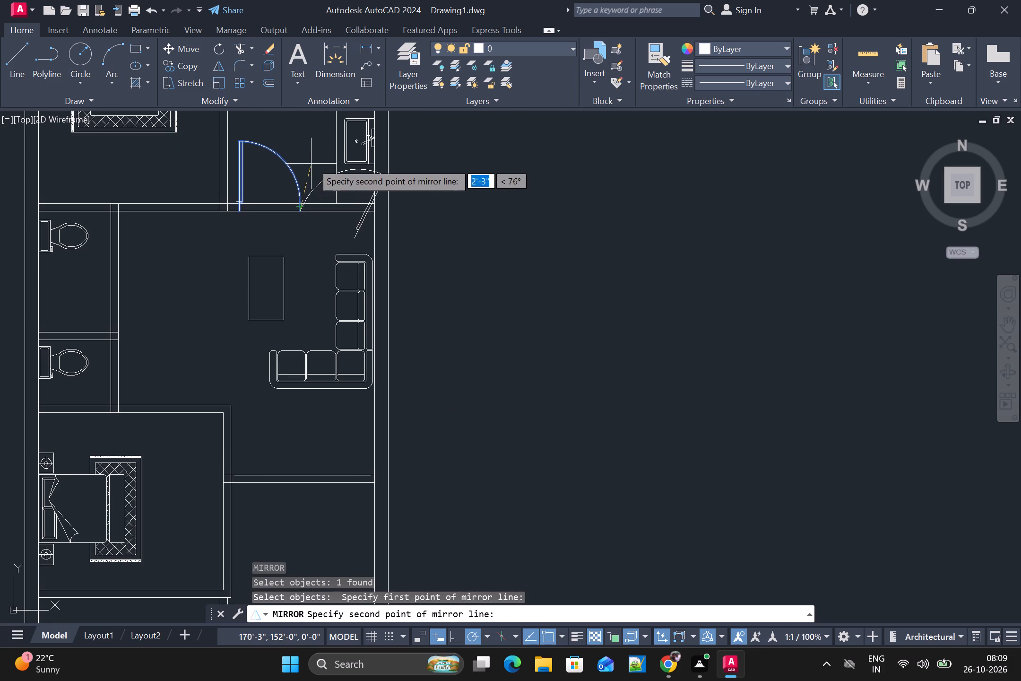
click(304, 145)
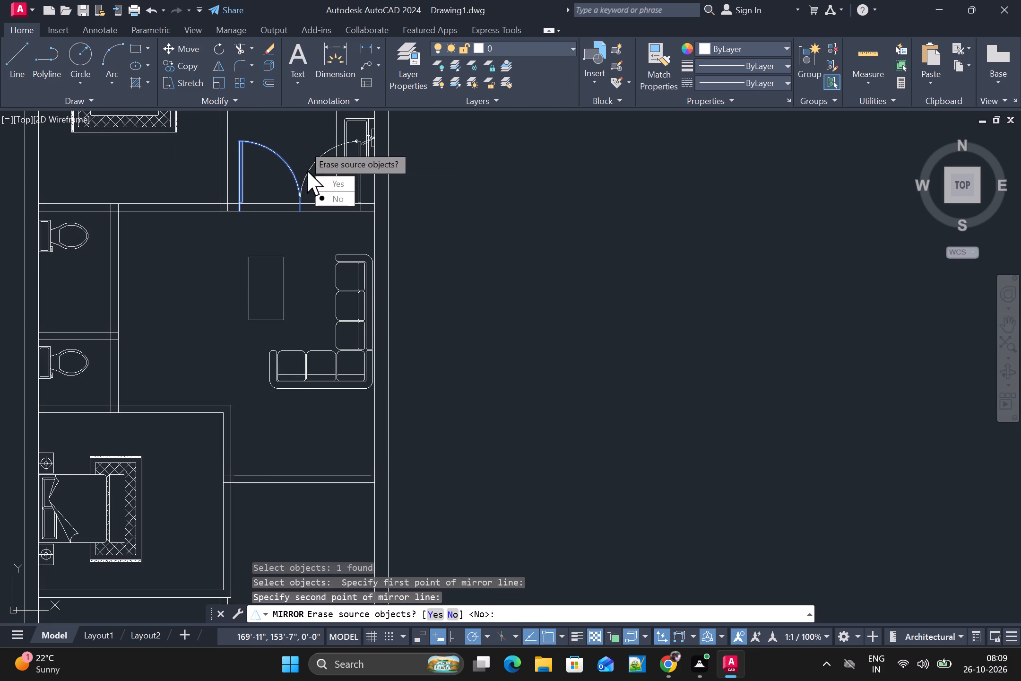
drag(339, 203, 303, 145)
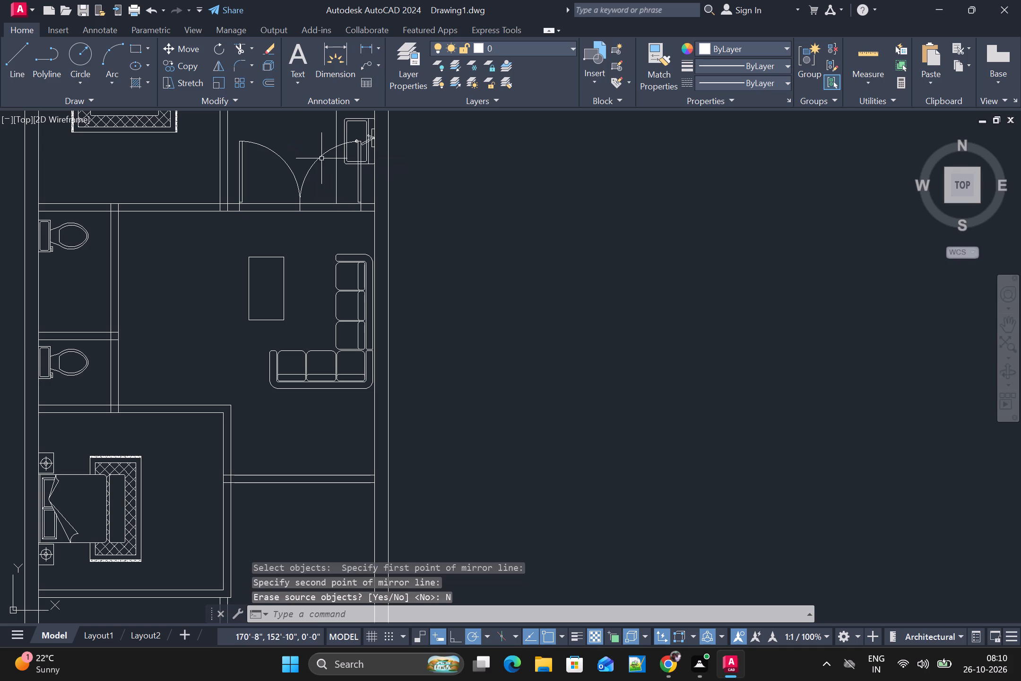
Move the mirrored door by its hinge-side lower endpoint onto the upper bedroom wall's lower face, just left of the bedroom–kitchen partition.
click(359, 195)
text(M)
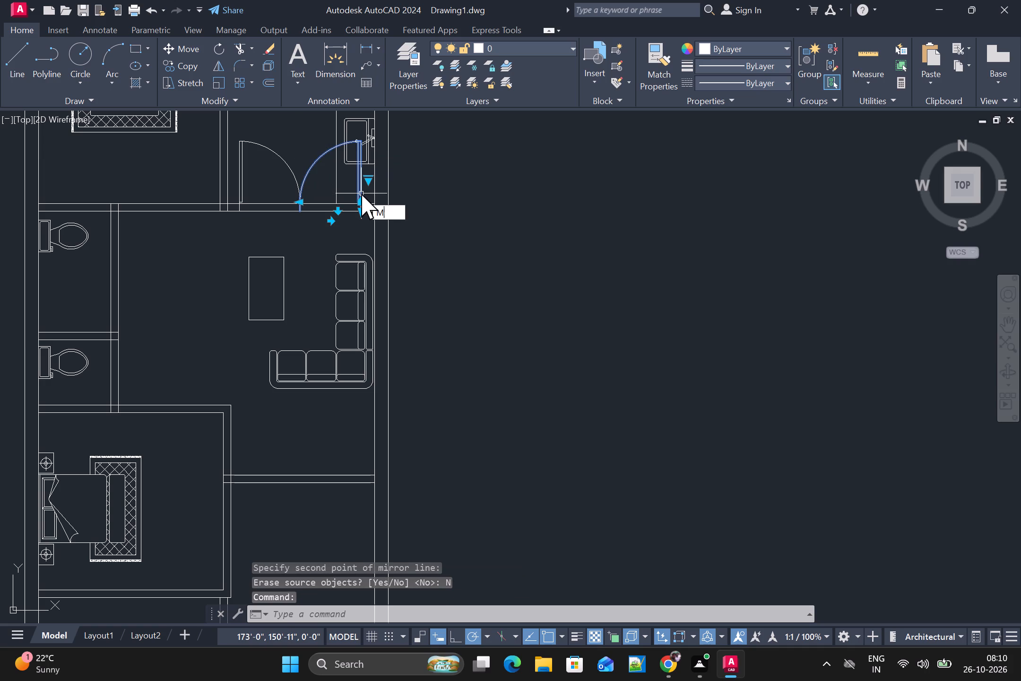
key(space)
scroll(359, 198, up, 2)
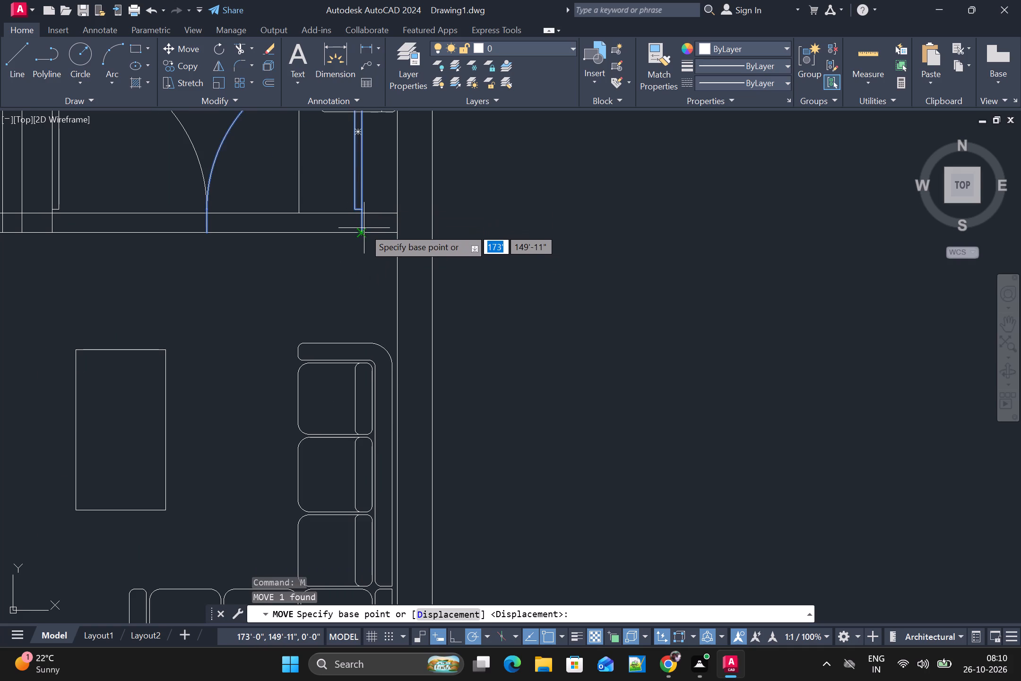
click(363, 232)
scroll(354, 236, down, 4)
scroll(287, 228, up, 3)
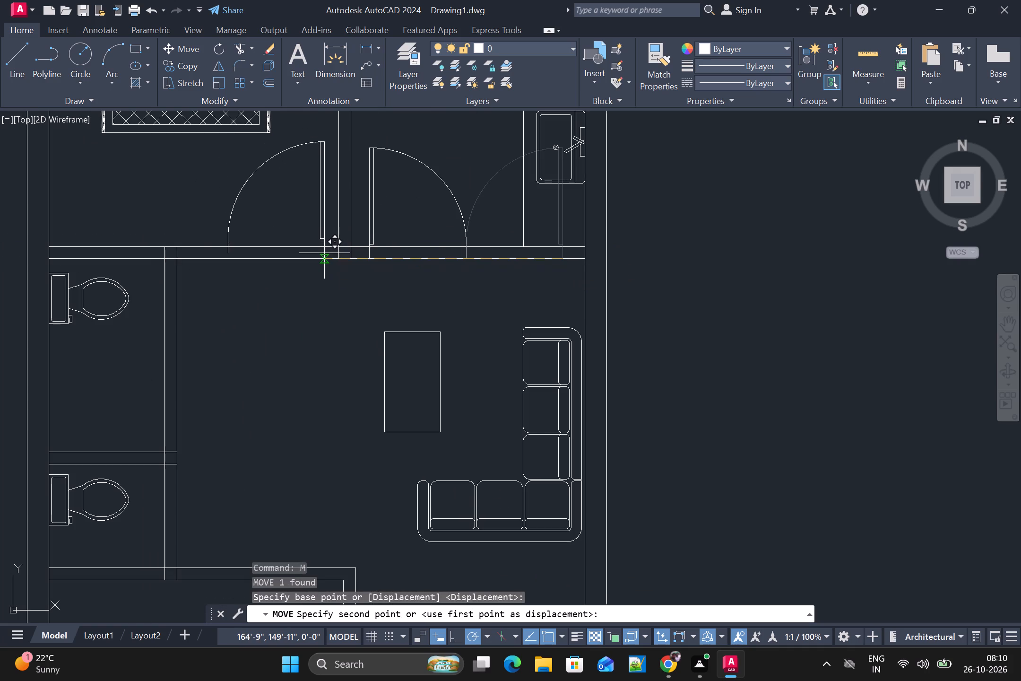
click(323, 258)
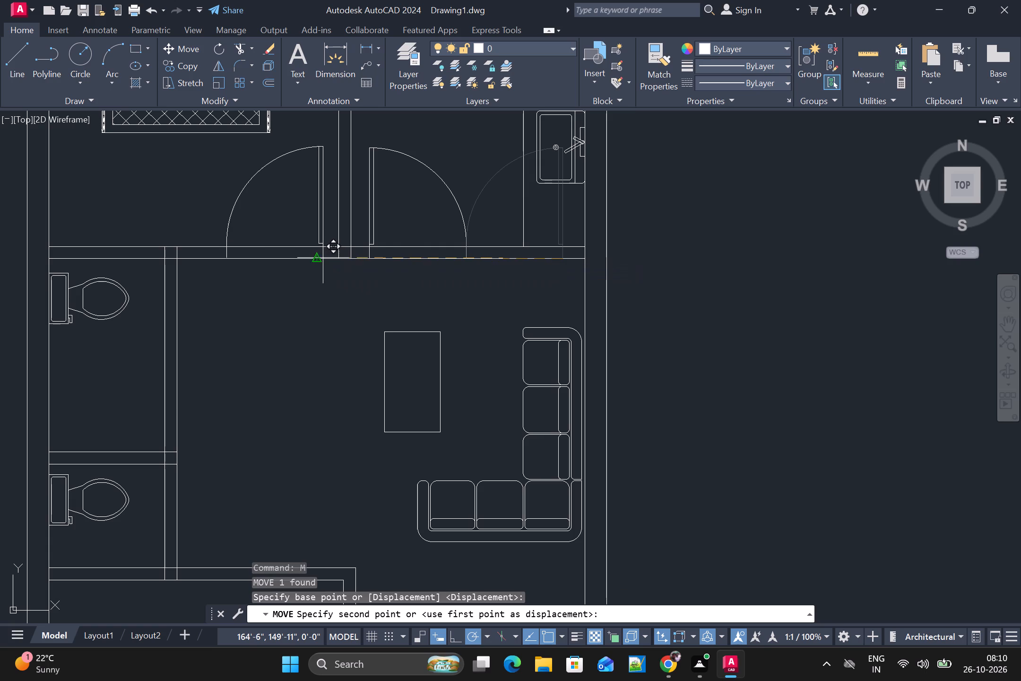
Copy the kitchen door and paste the copy in the living room, between the toilets' wall and the table.
scroll(335, 278, down, 1)
scroll(388, 353, down, 2)
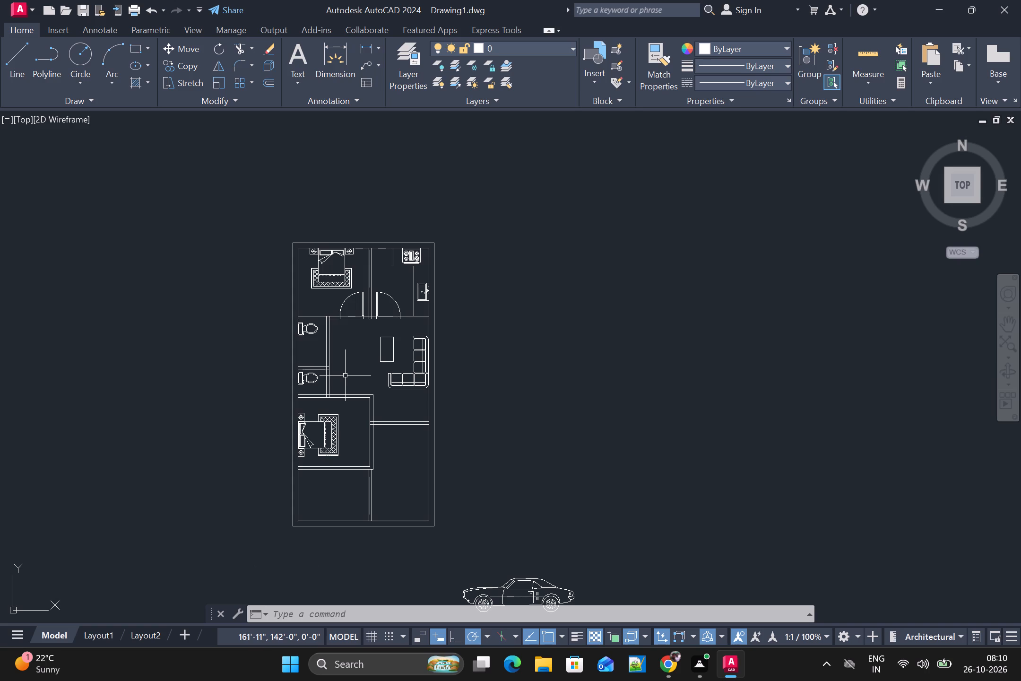
scroll(344, 378, down, 2)
scroll(336, 384, up, 2)
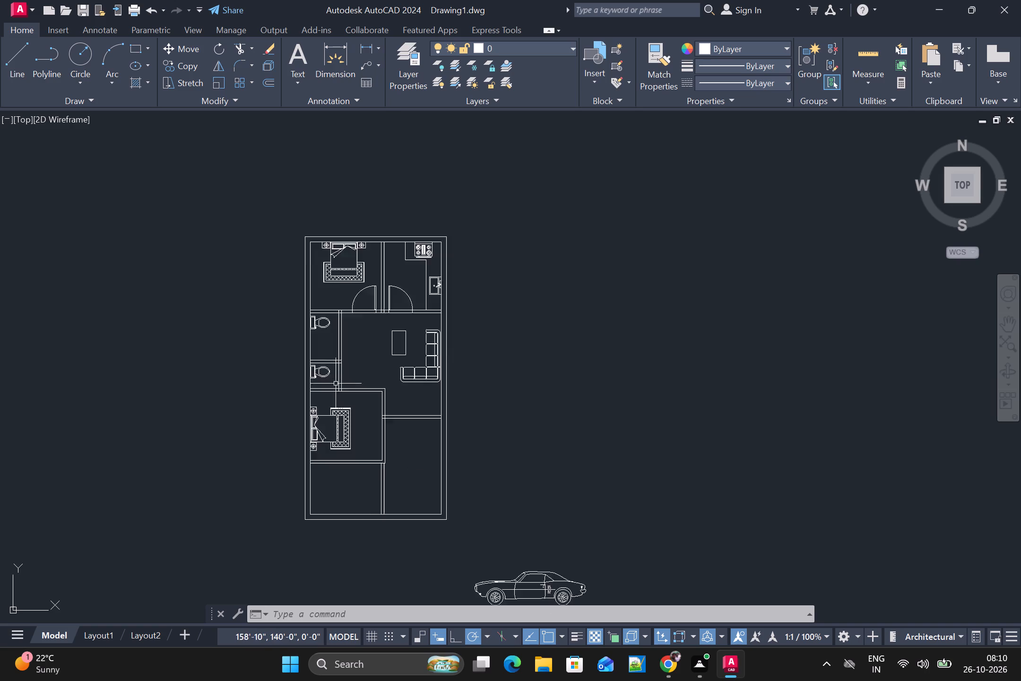
scroll(336, 384, up, 1)
scroll(380, 223, up, 1)
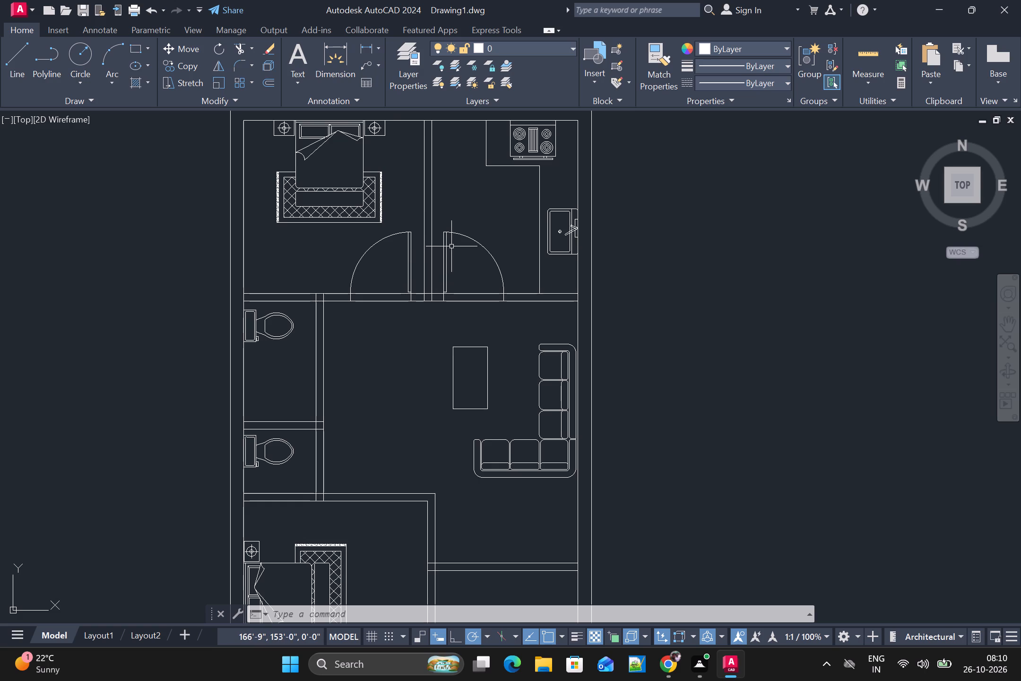
click(449, 250)
click(445, 256)
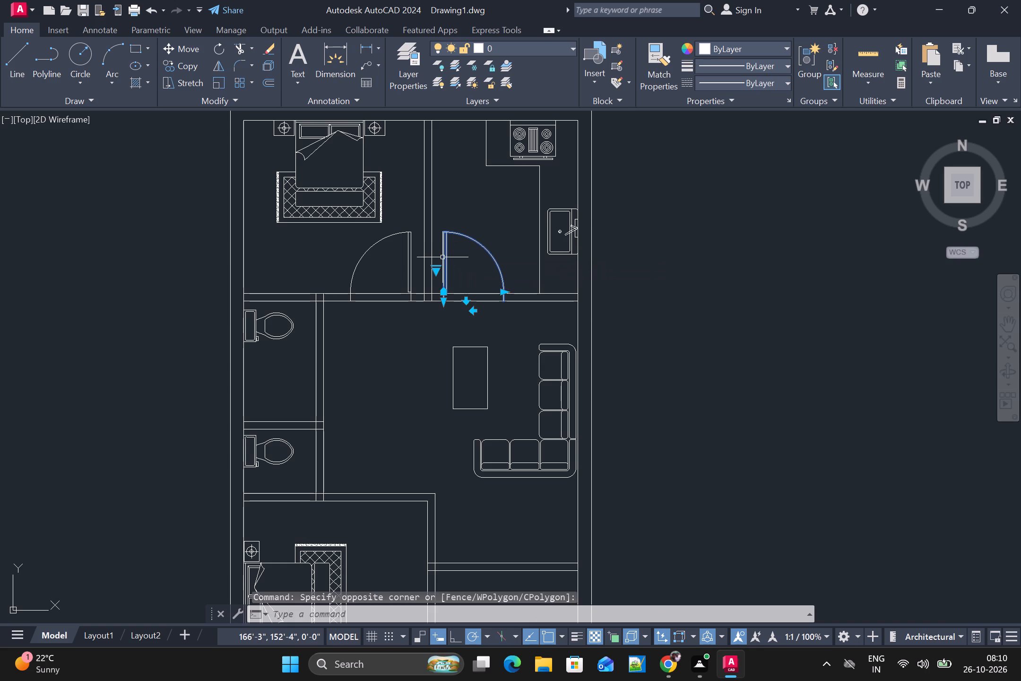
key(ctrl+c)
key(ctrl+v)
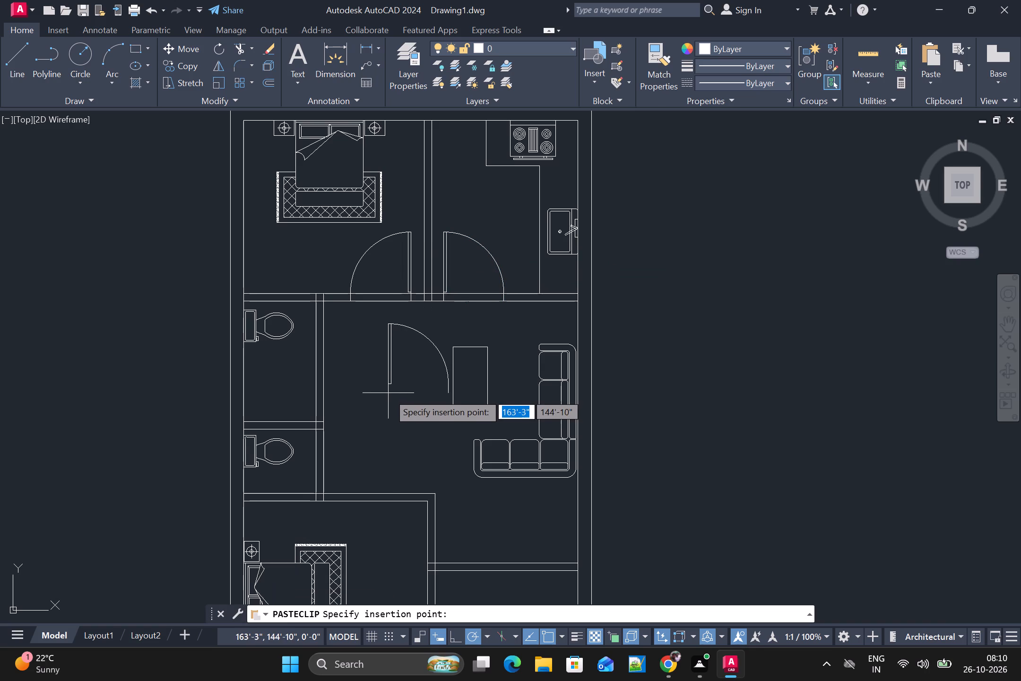
click(362, 420)
key(Escape)
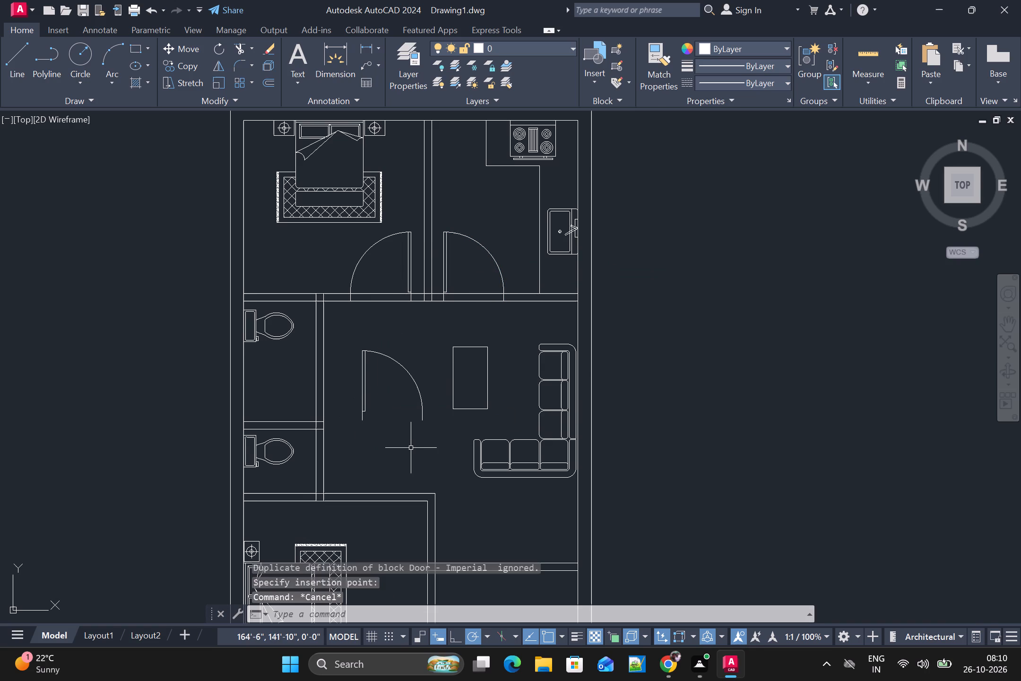
Scale the pasted living-room door down freehand from the lower end of its hinge side.
text(SC)
key(space)
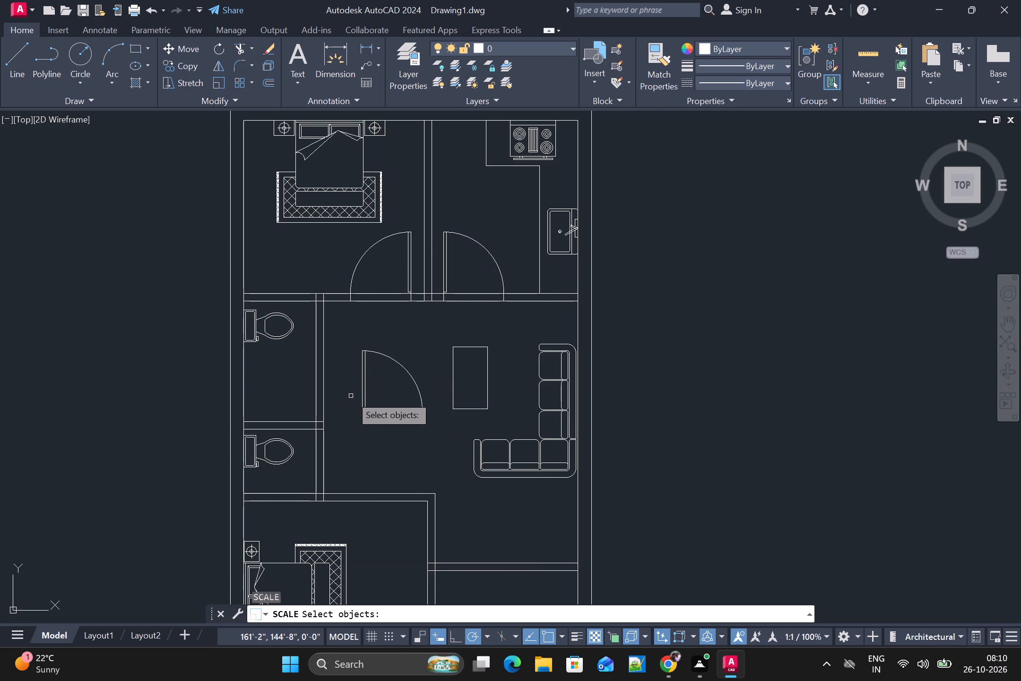
click(366, 382)
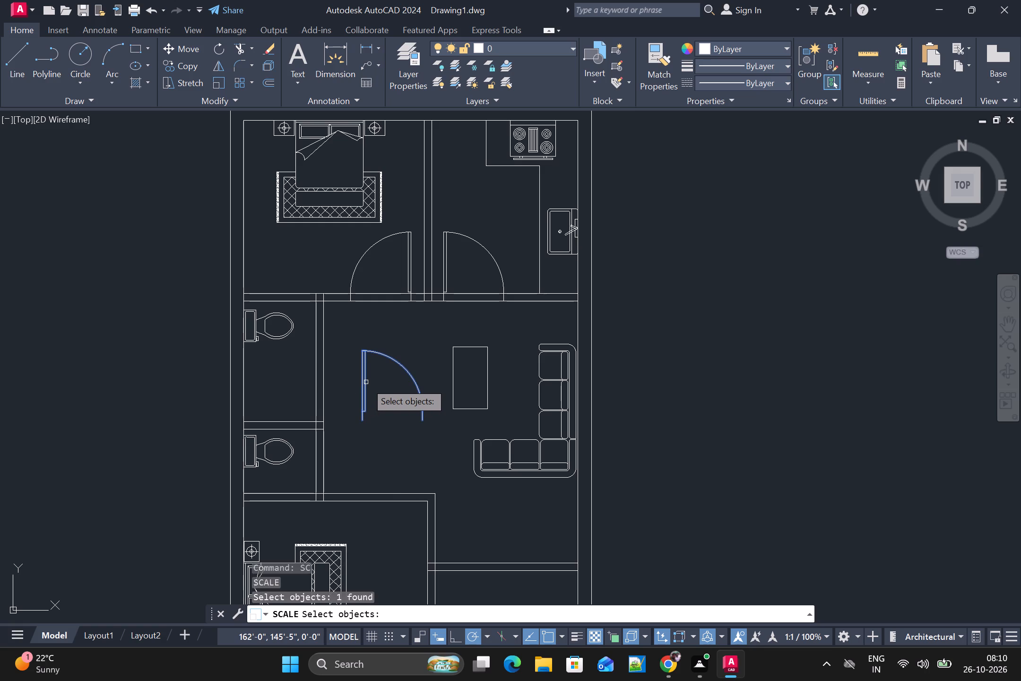
key(space)
click(362, 415)
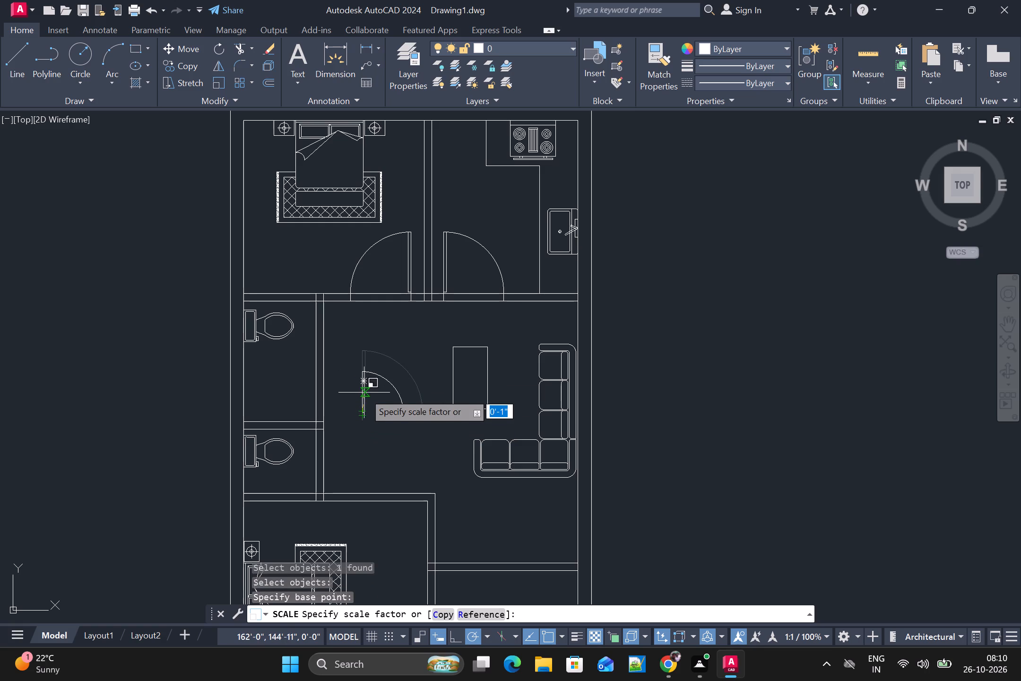
click(364, 395)
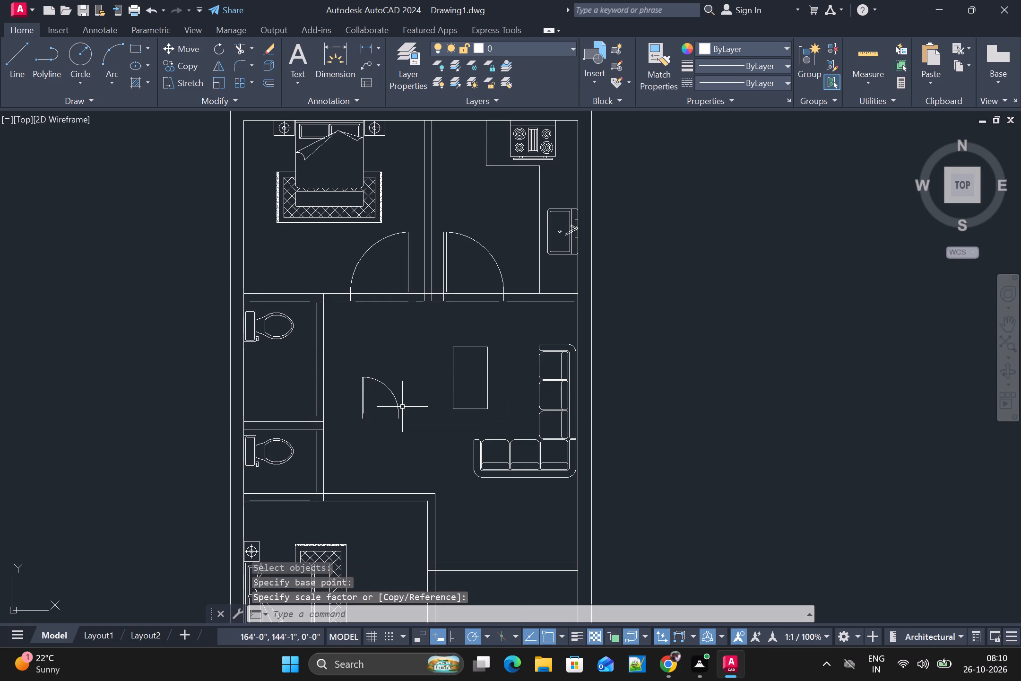
Scale the lower toilet room's WC down freehand from the upper wall-side corner of its tank.
scroll(402, 407, down, 1)
scroll(402, 410, up, 1)
middle_click(402, 410)
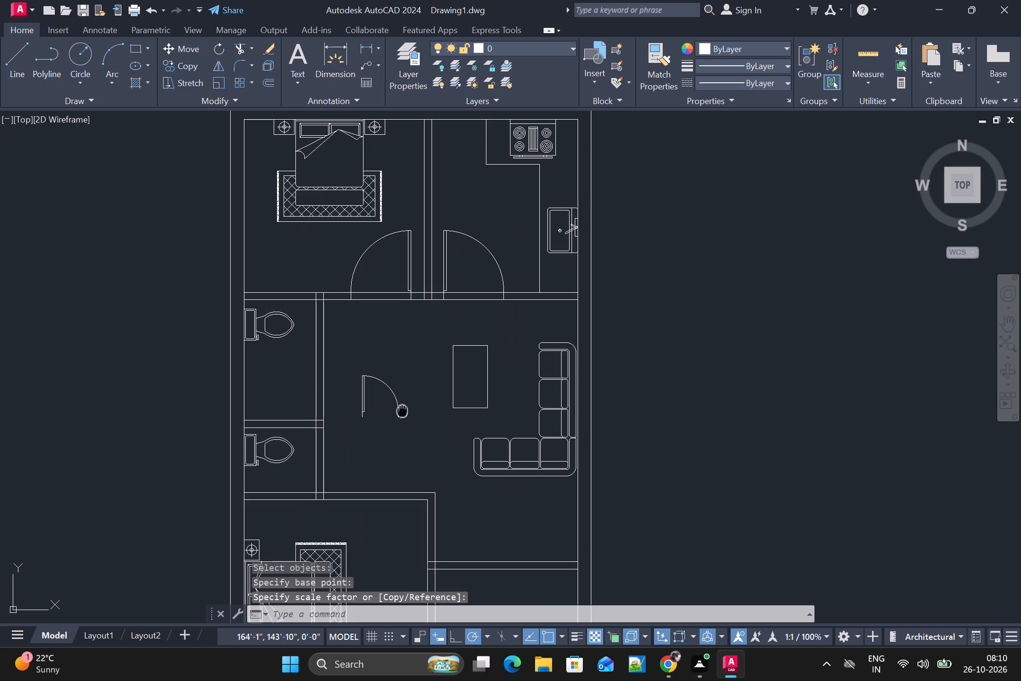
click(265, 452)
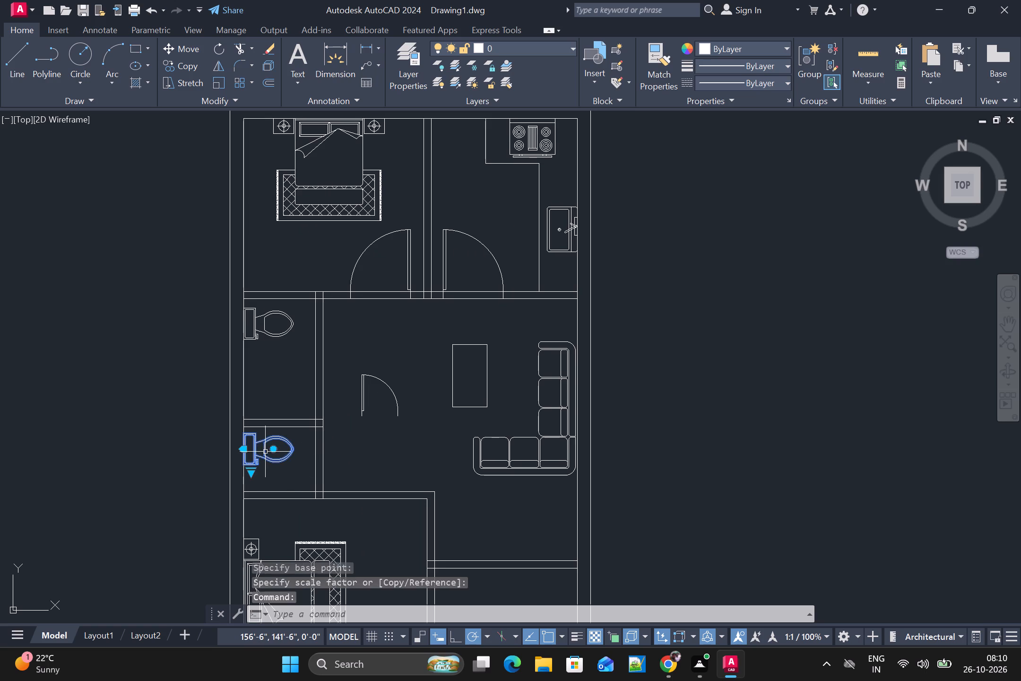
key(space)
scroll(210, 432, up, 3)
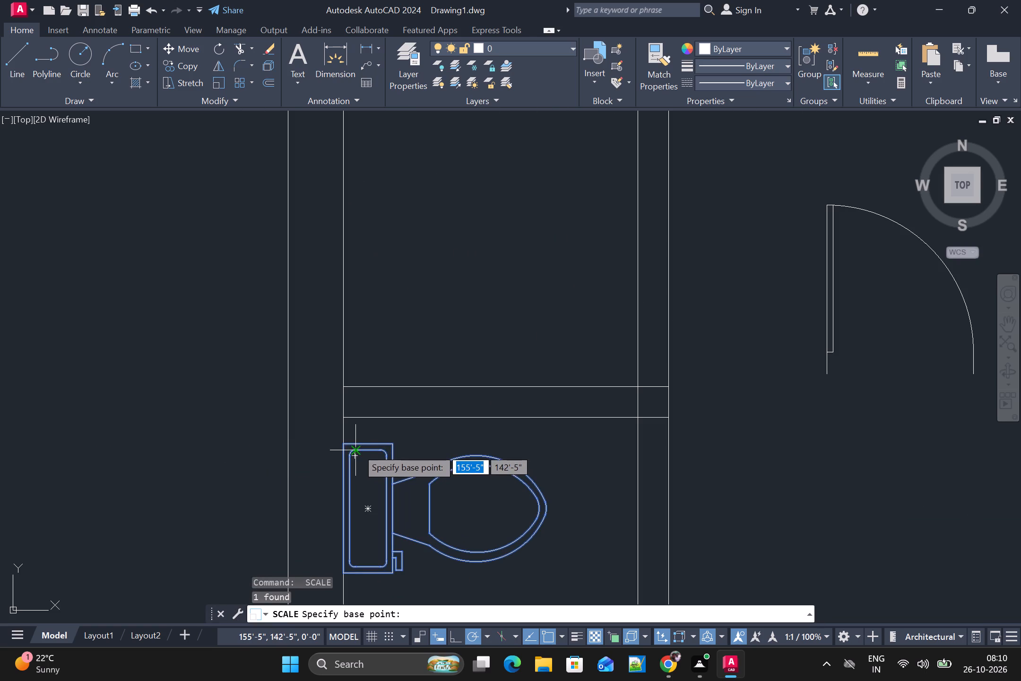
click(349, 444)
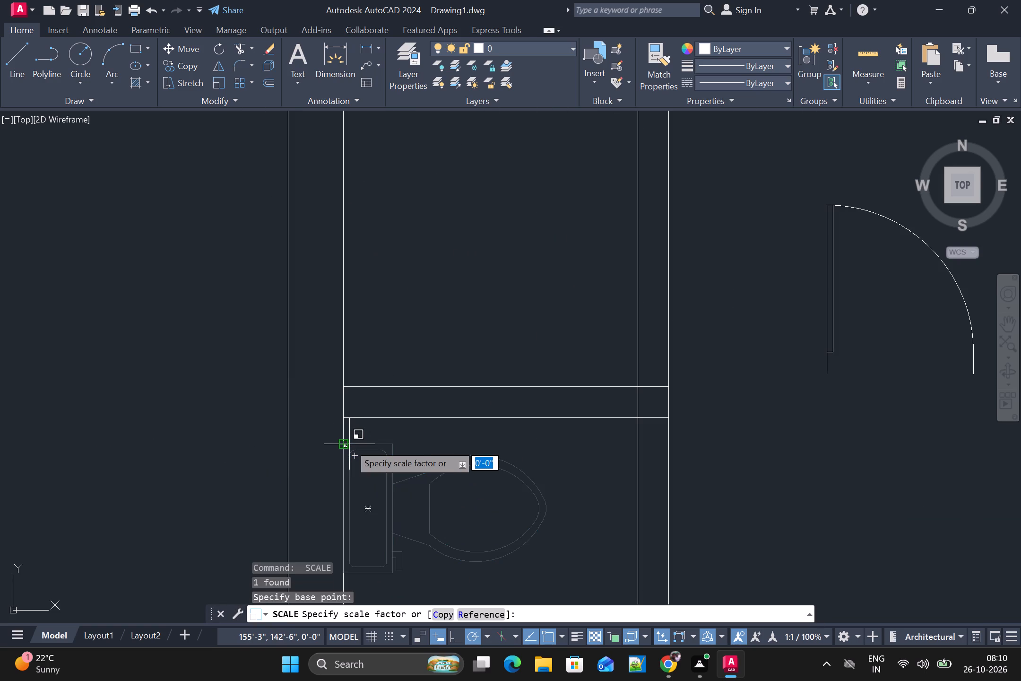
scroll(384, 588, down, 1)
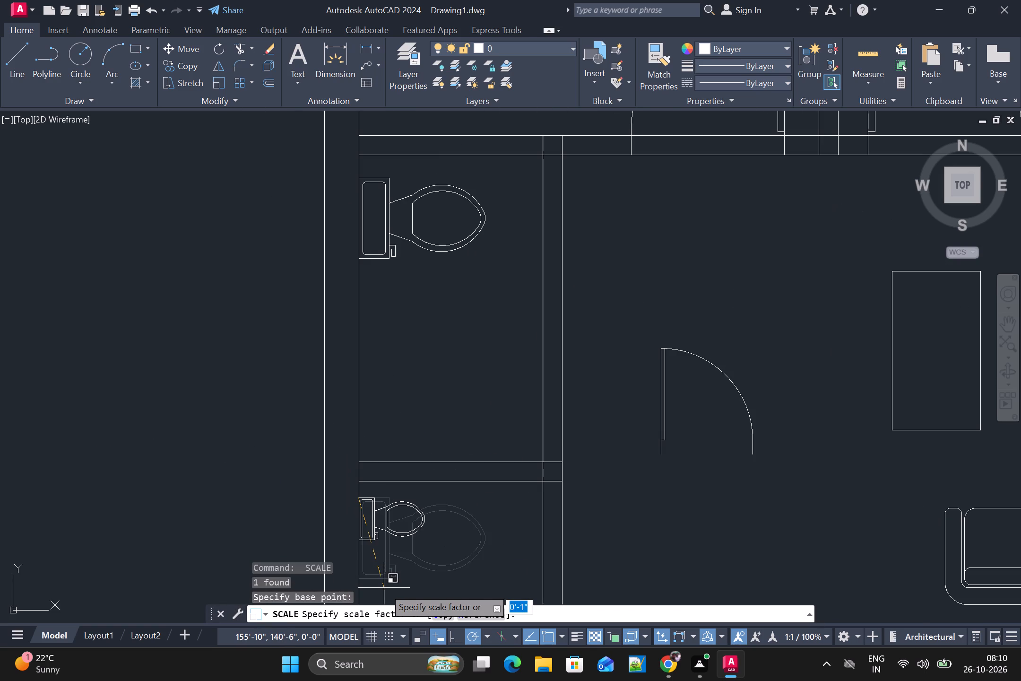
scroll(384, 588, down, 1)
middle_drag(384, 588, 372, 477)
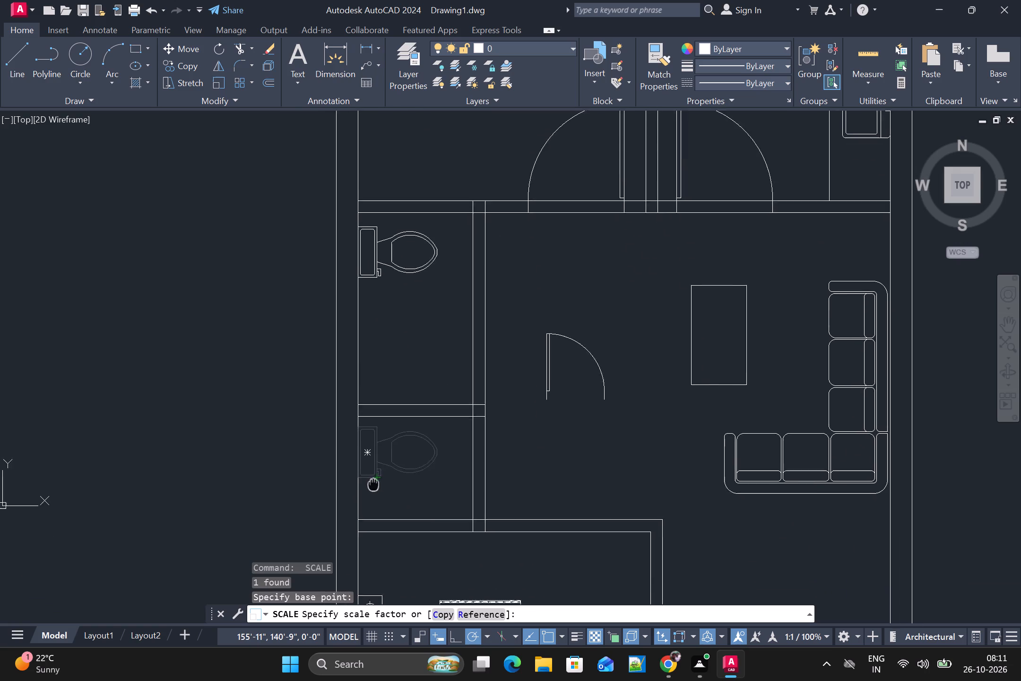
middle_drag(372, 477, 362, 425)
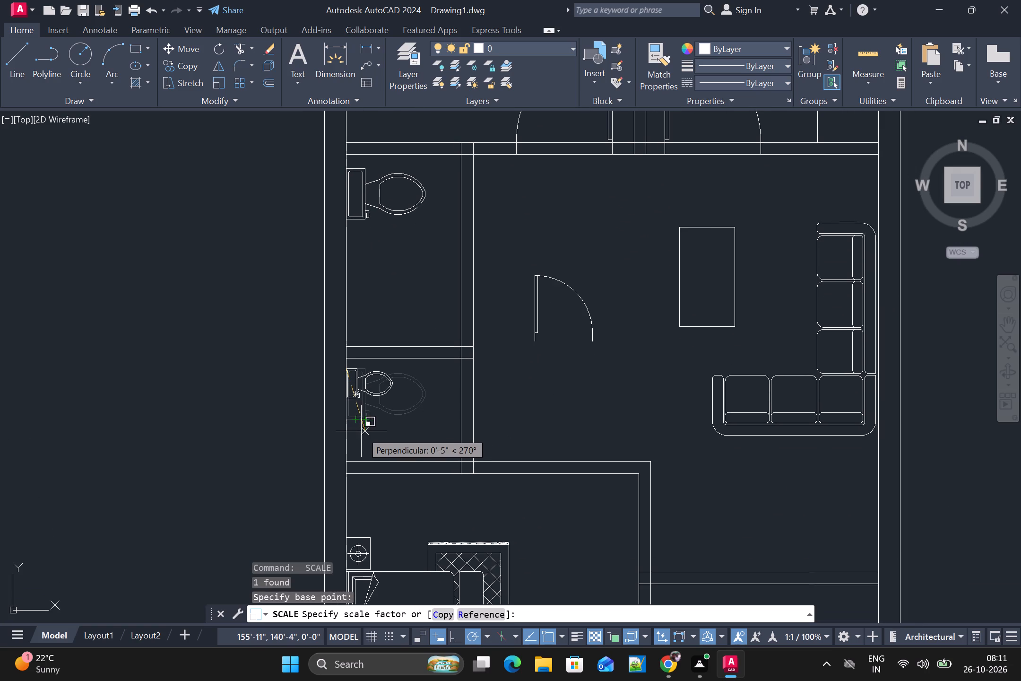
click(377, 440)
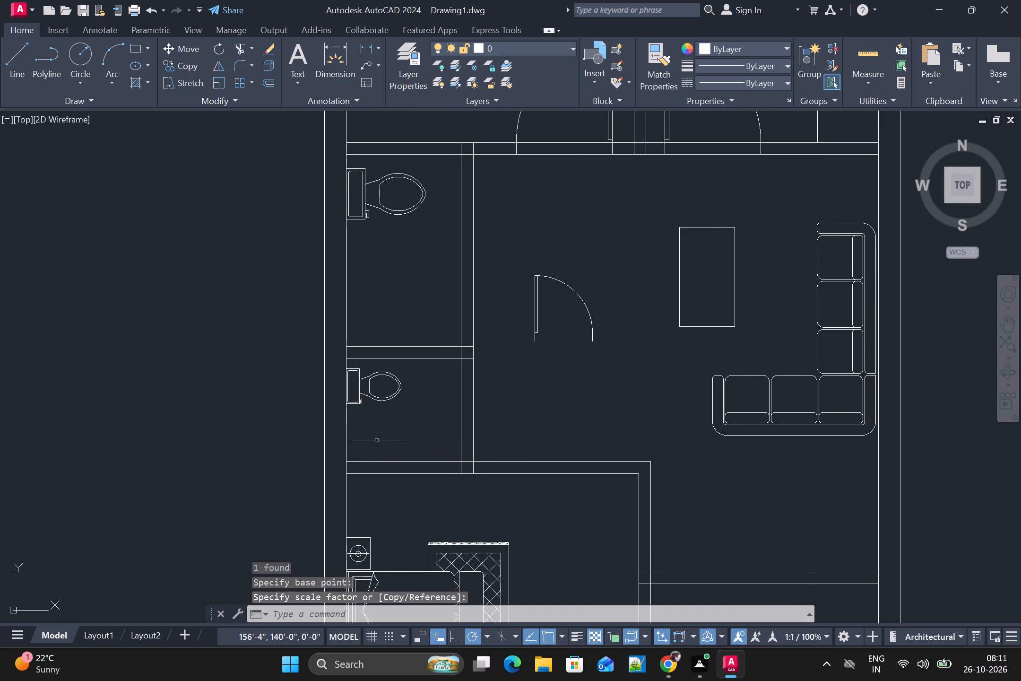
Move the upper toilet room's WC about 4' down along the outer wall, to just above the partition between the two toilets.
scroll(636, 585, down, 1)
scroll(595, 435, up, 2)
scroll(596, 438, down, 1)
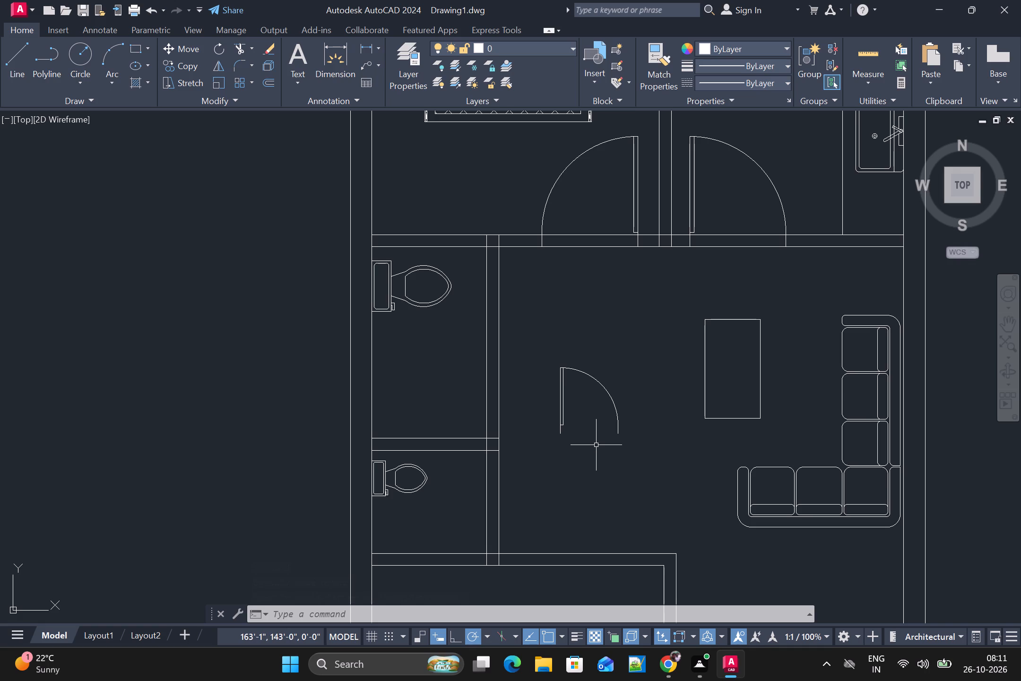
key(Escape)
click(375, 294)
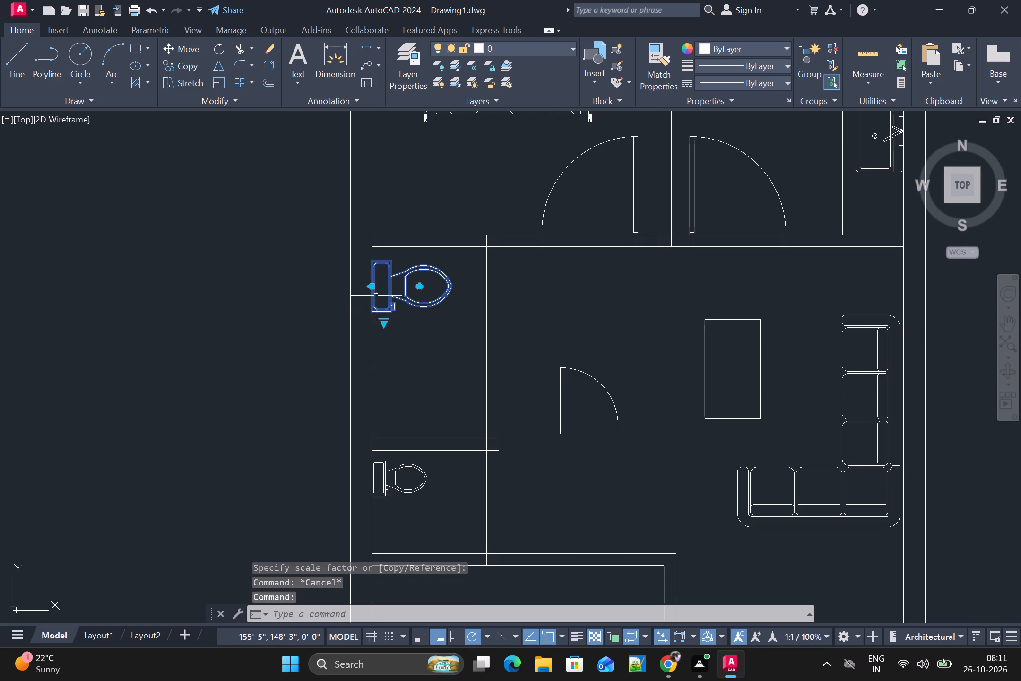
key(m)
key(space)
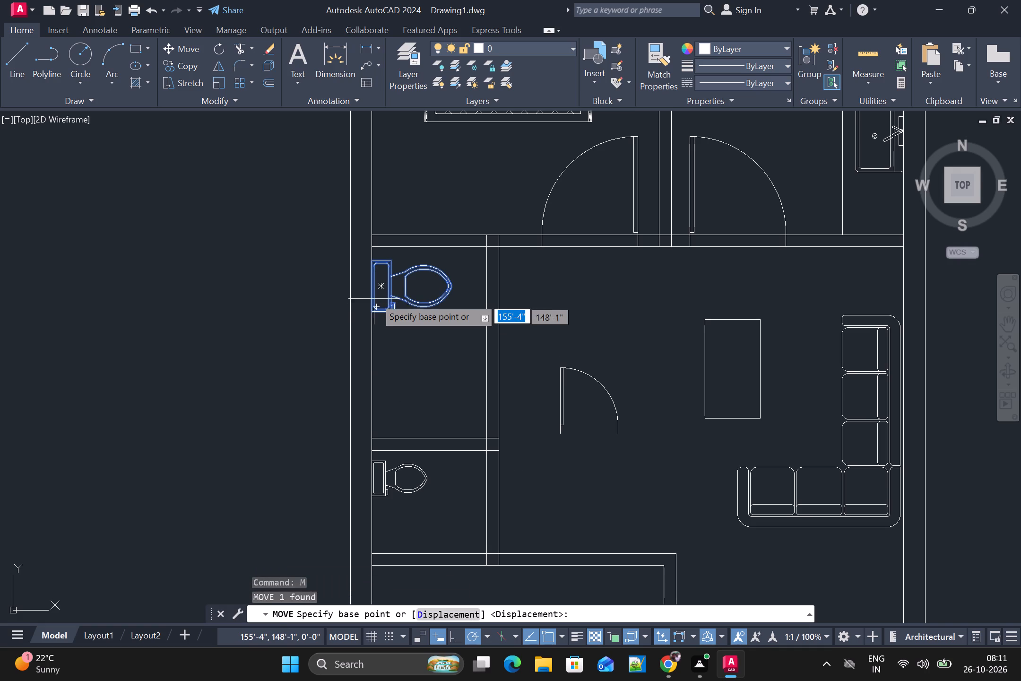
click(375, 293)
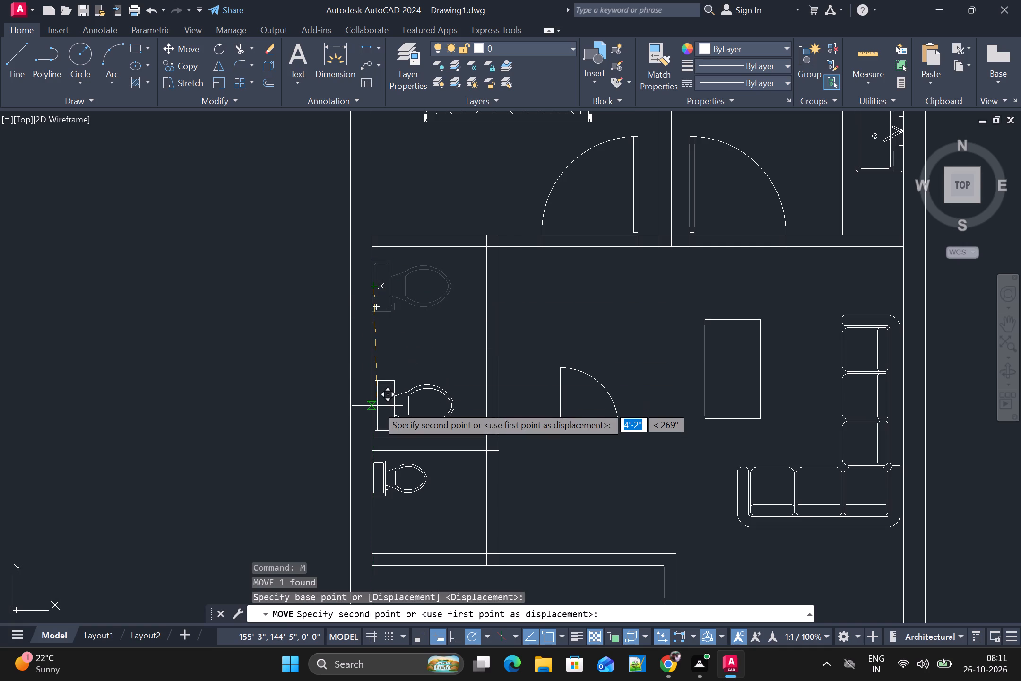
click(379, 398)
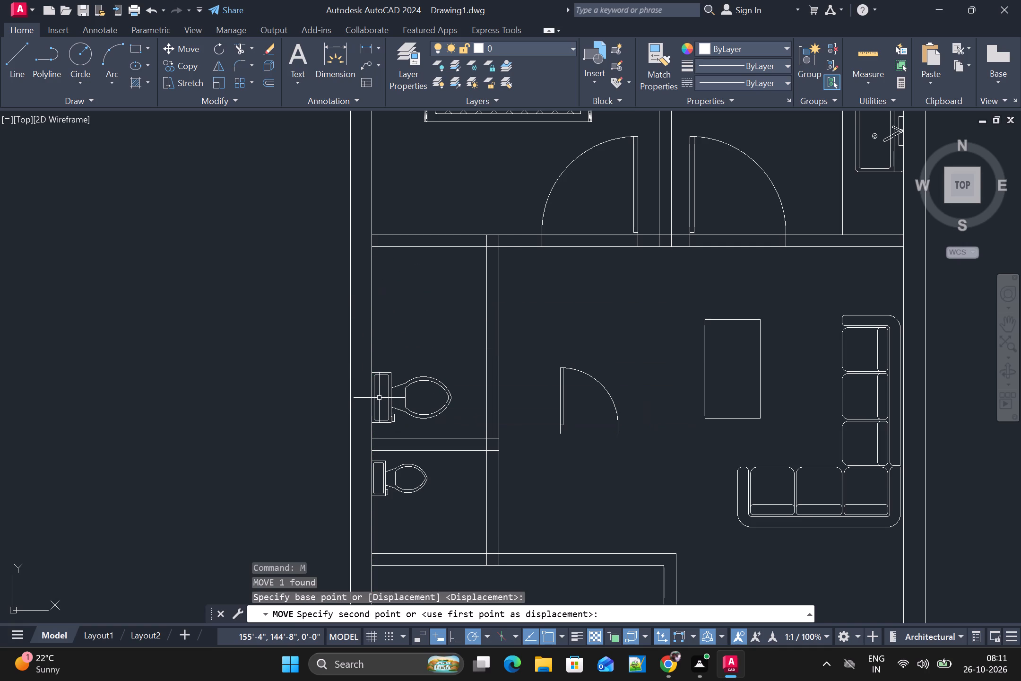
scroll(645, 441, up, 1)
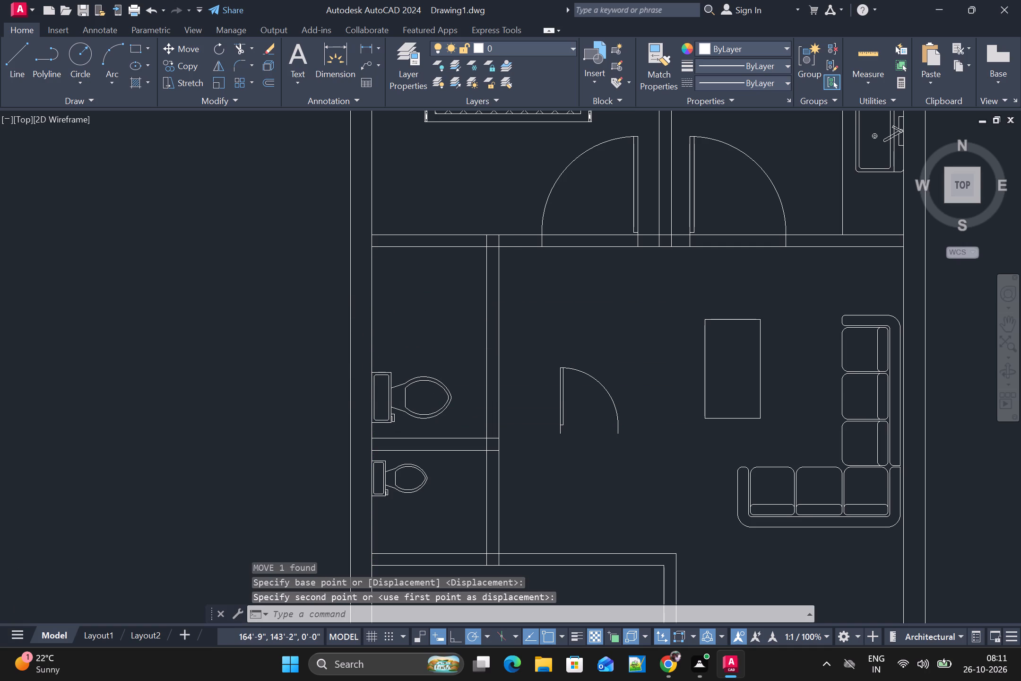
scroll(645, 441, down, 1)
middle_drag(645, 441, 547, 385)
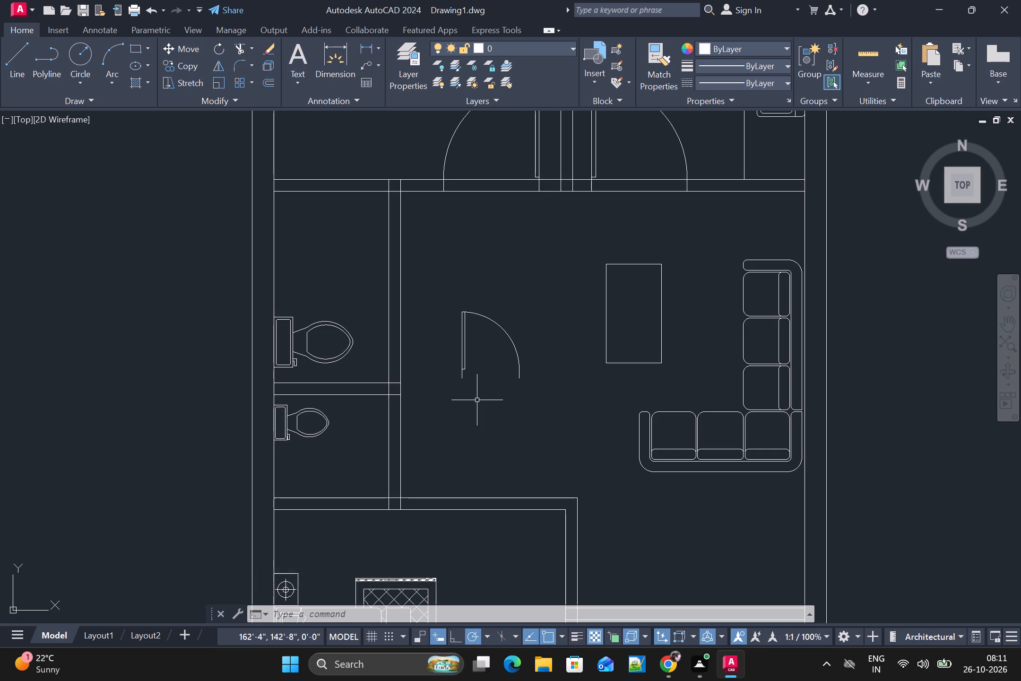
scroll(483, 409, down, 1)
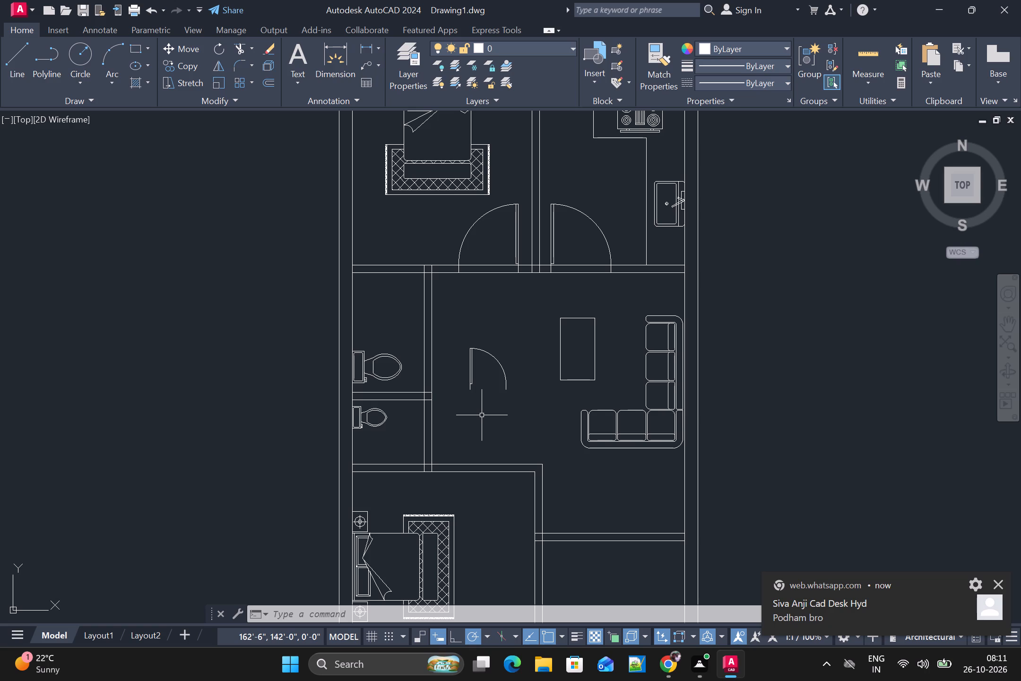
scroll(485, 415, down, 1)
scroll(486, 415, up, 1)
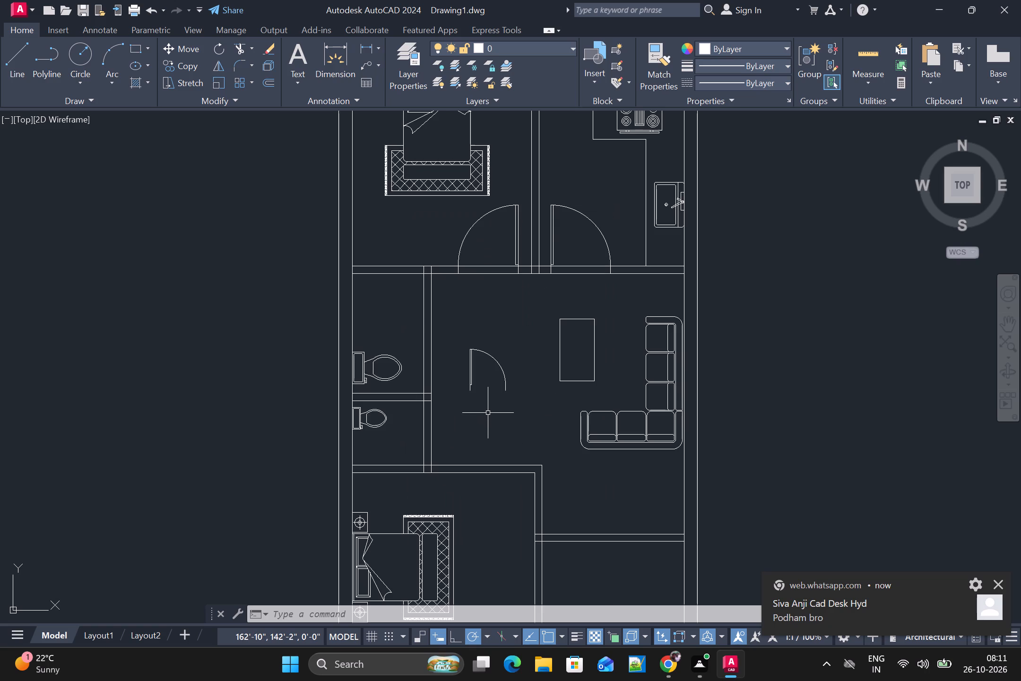
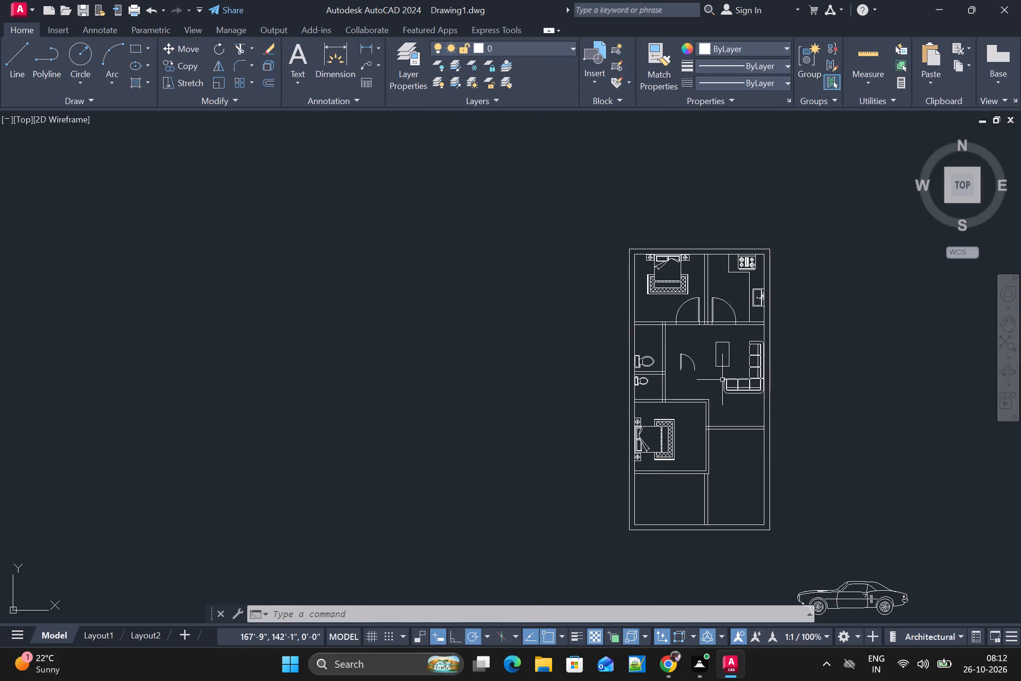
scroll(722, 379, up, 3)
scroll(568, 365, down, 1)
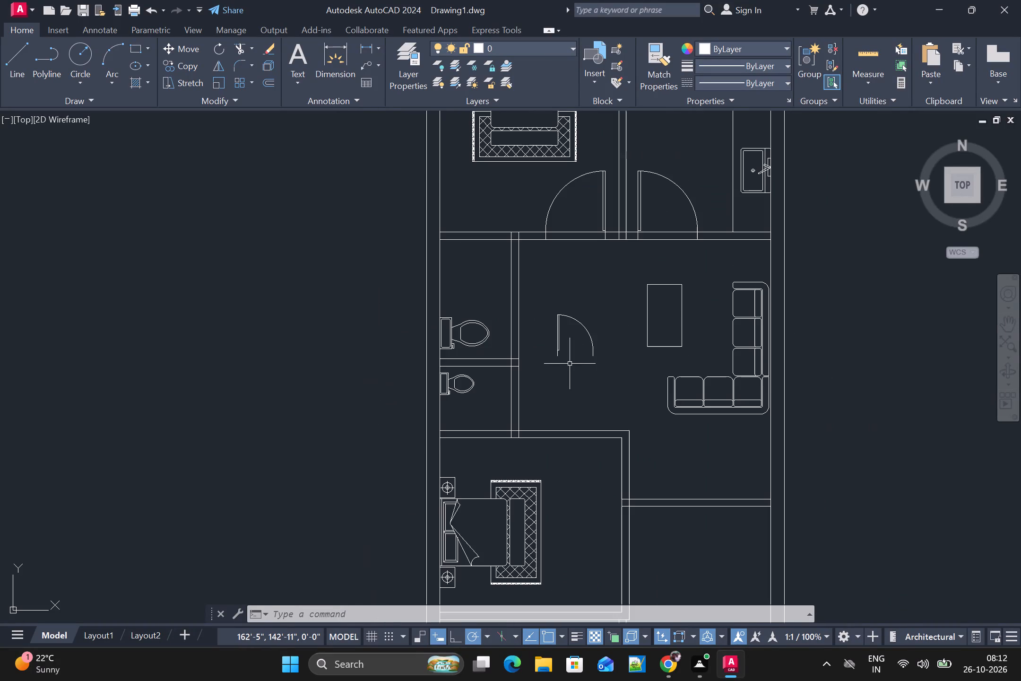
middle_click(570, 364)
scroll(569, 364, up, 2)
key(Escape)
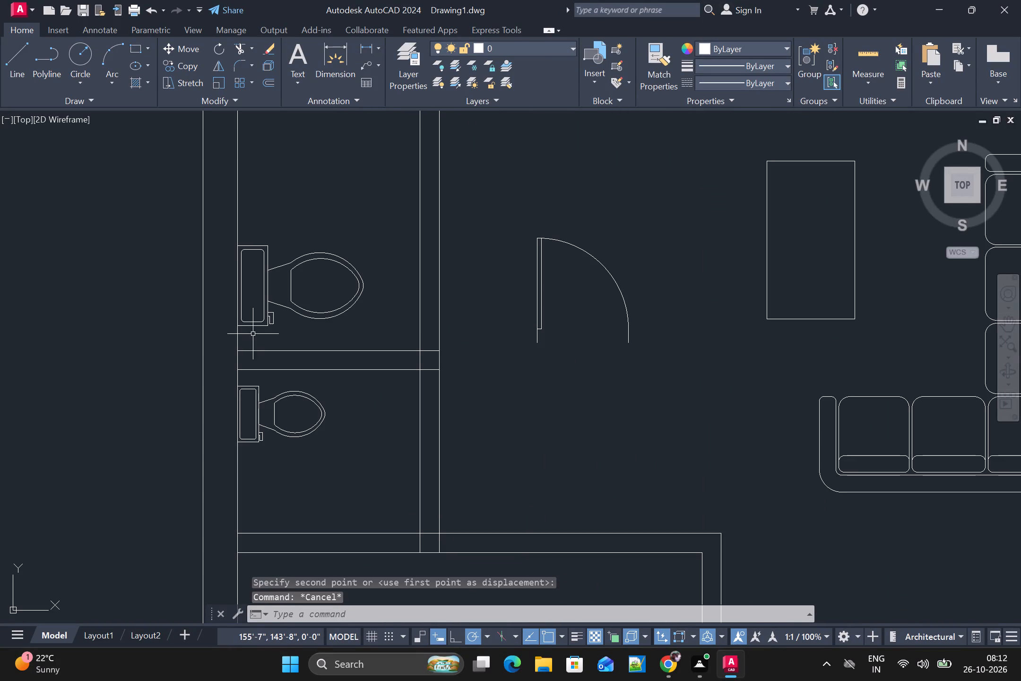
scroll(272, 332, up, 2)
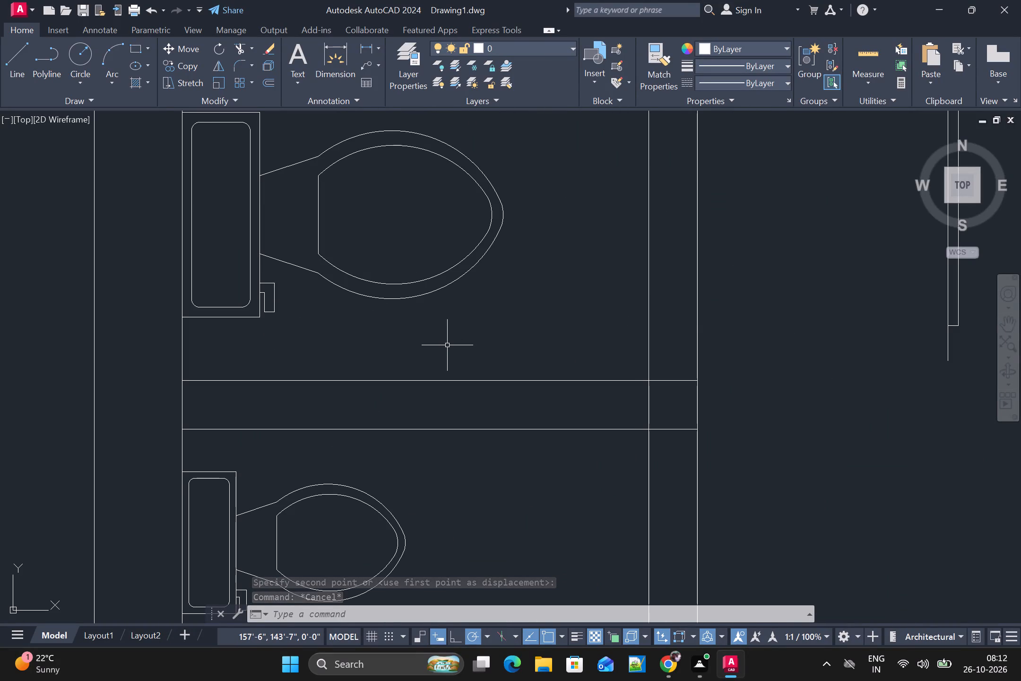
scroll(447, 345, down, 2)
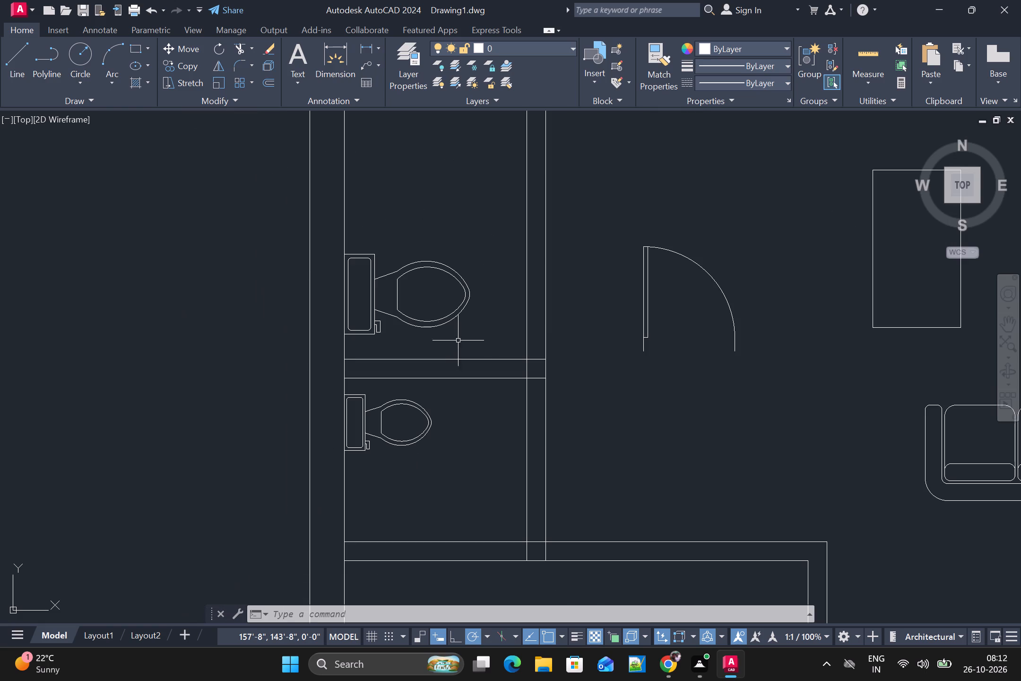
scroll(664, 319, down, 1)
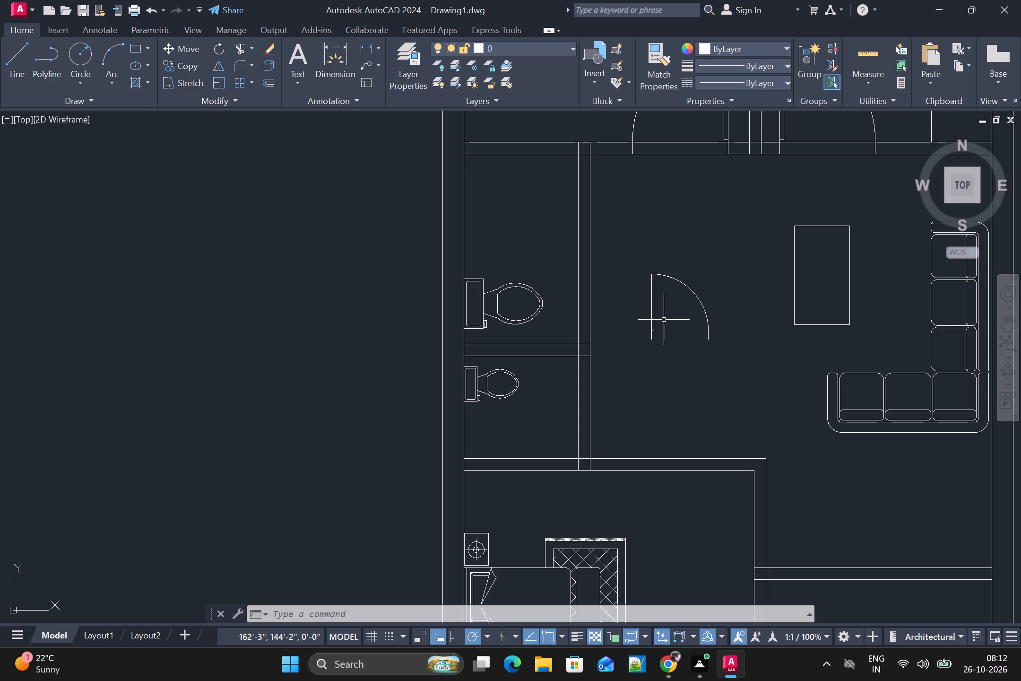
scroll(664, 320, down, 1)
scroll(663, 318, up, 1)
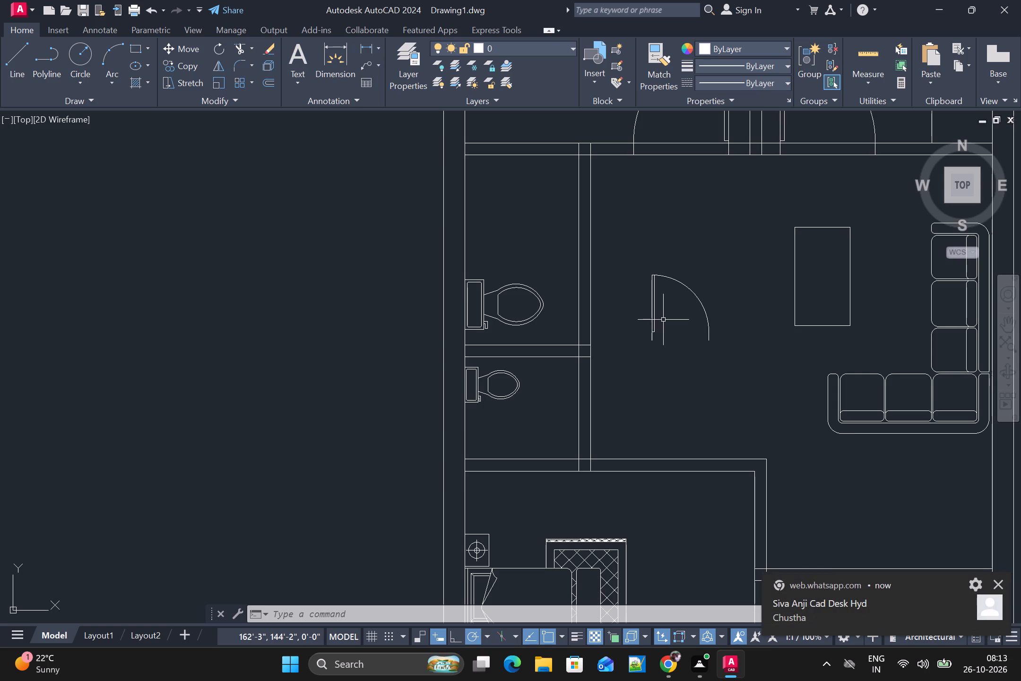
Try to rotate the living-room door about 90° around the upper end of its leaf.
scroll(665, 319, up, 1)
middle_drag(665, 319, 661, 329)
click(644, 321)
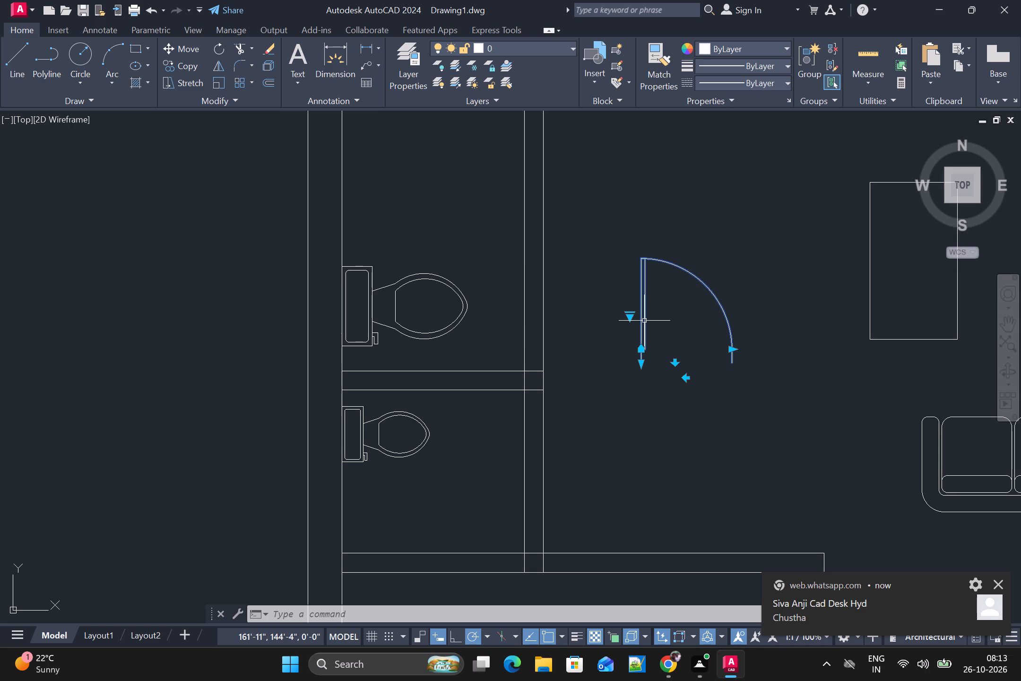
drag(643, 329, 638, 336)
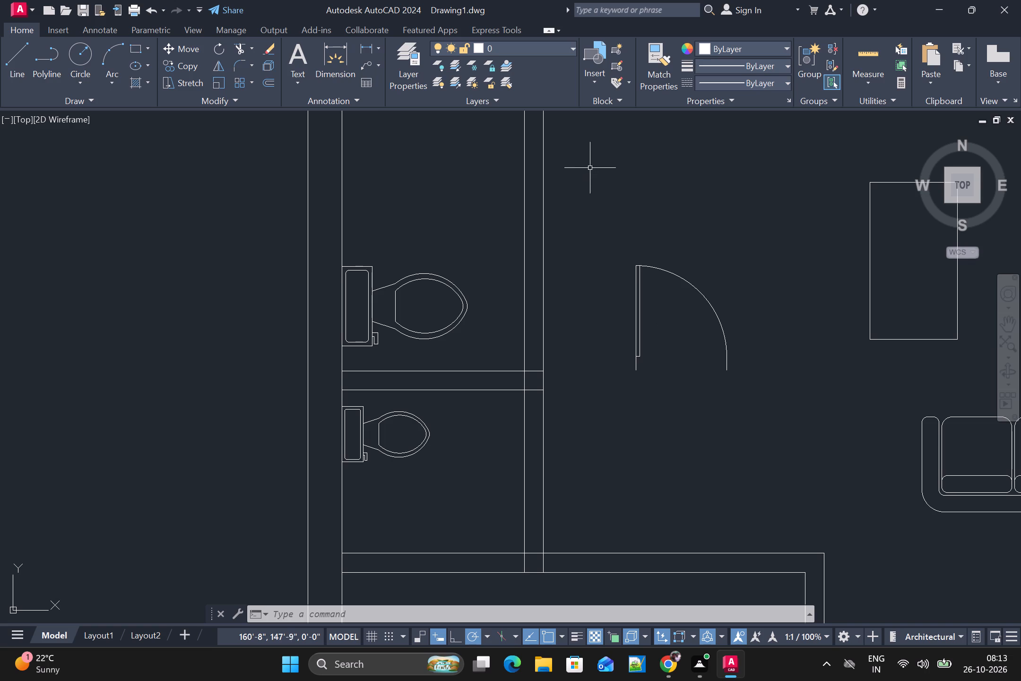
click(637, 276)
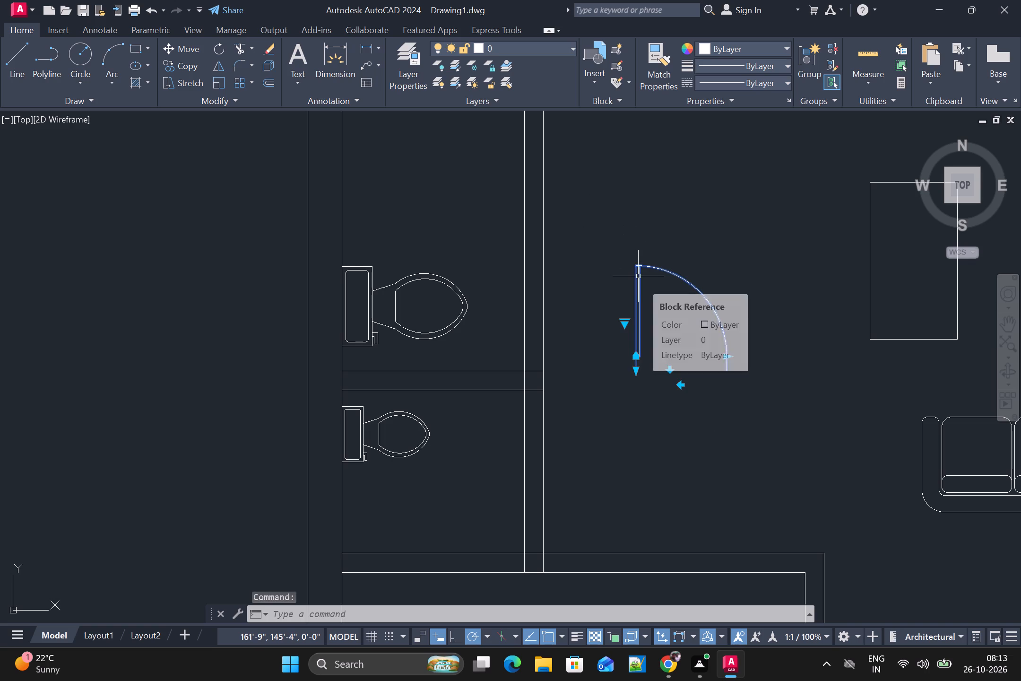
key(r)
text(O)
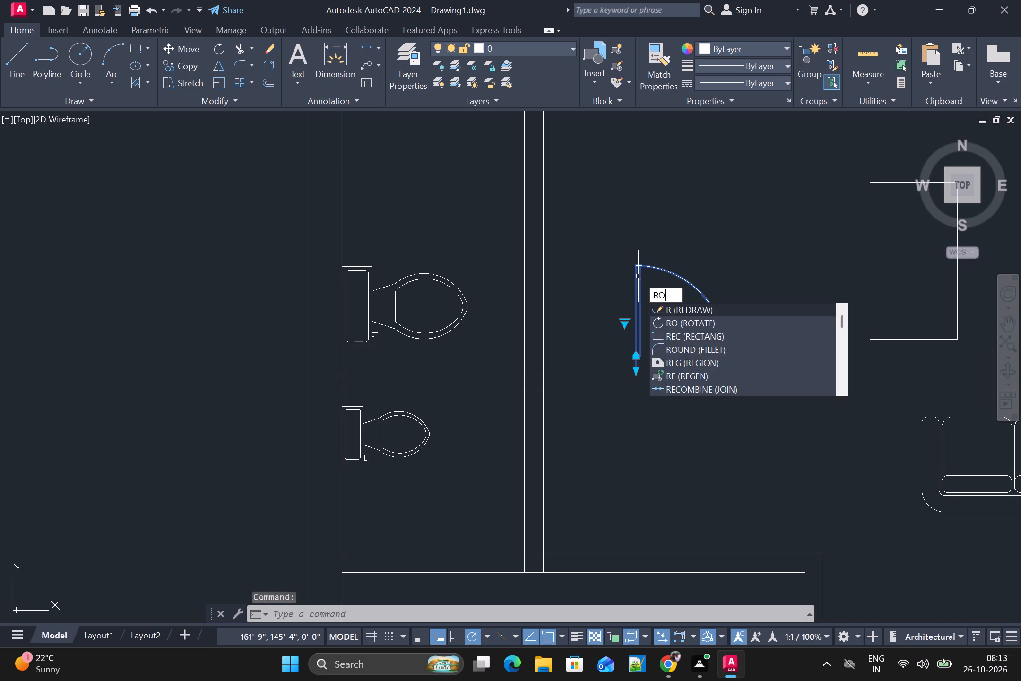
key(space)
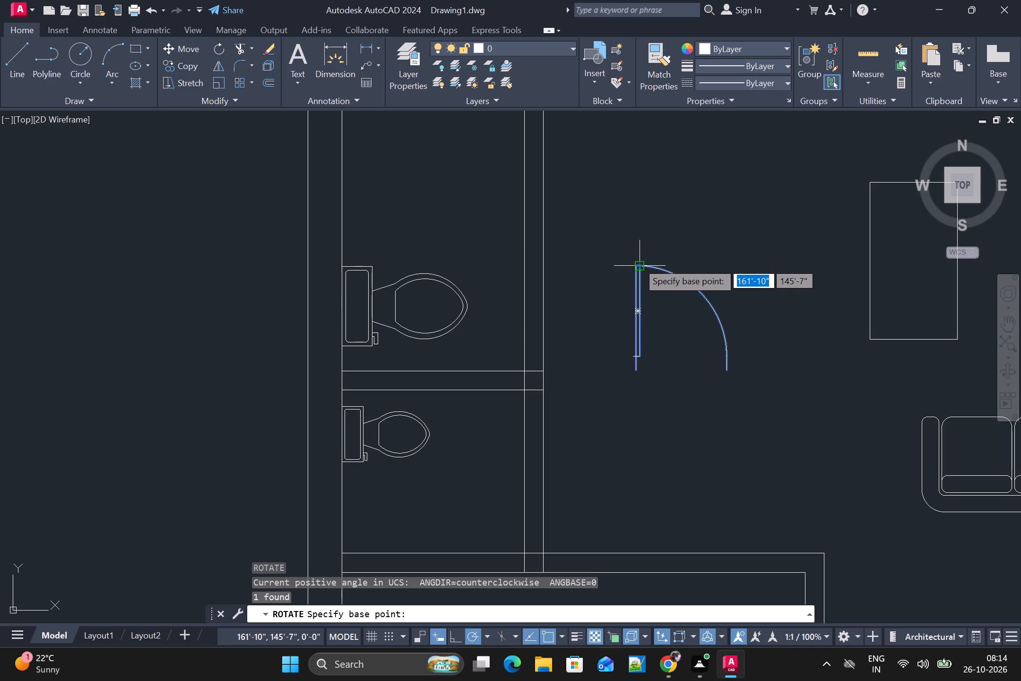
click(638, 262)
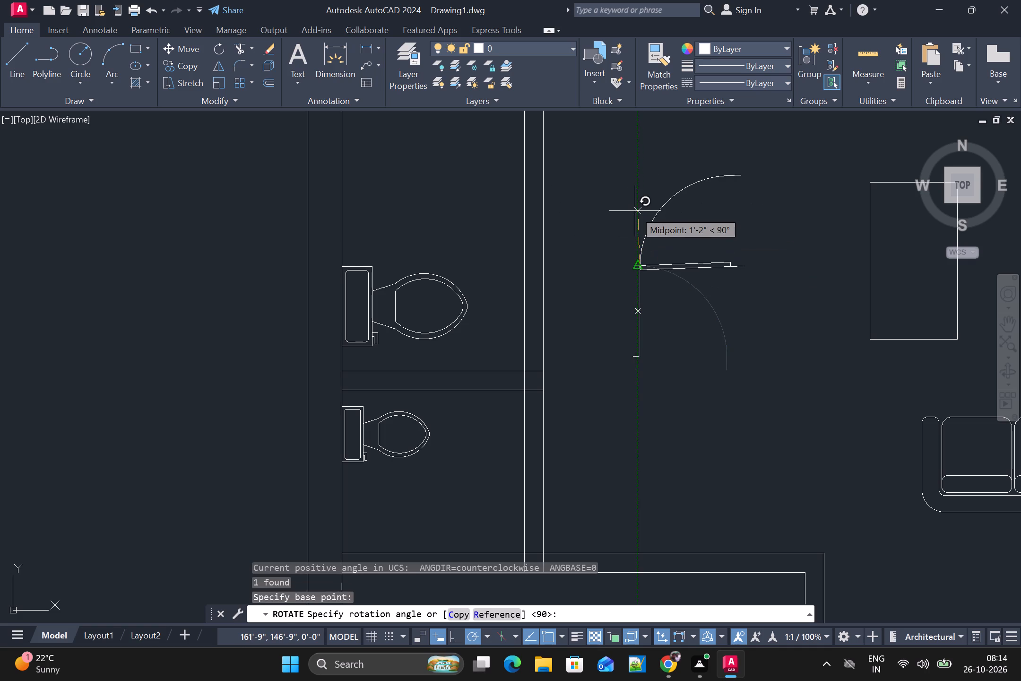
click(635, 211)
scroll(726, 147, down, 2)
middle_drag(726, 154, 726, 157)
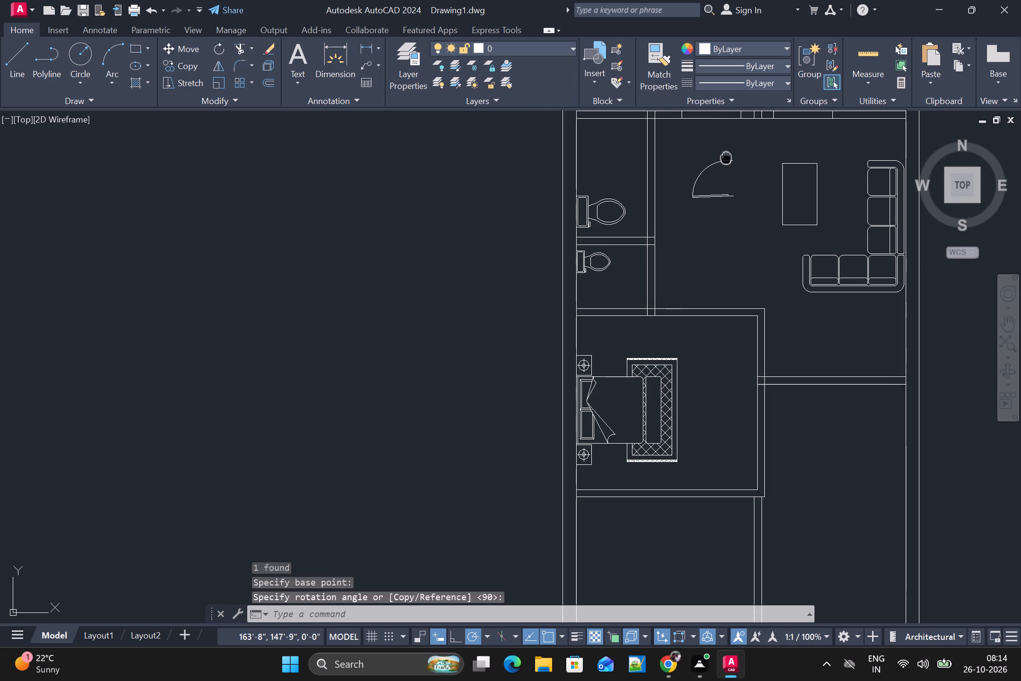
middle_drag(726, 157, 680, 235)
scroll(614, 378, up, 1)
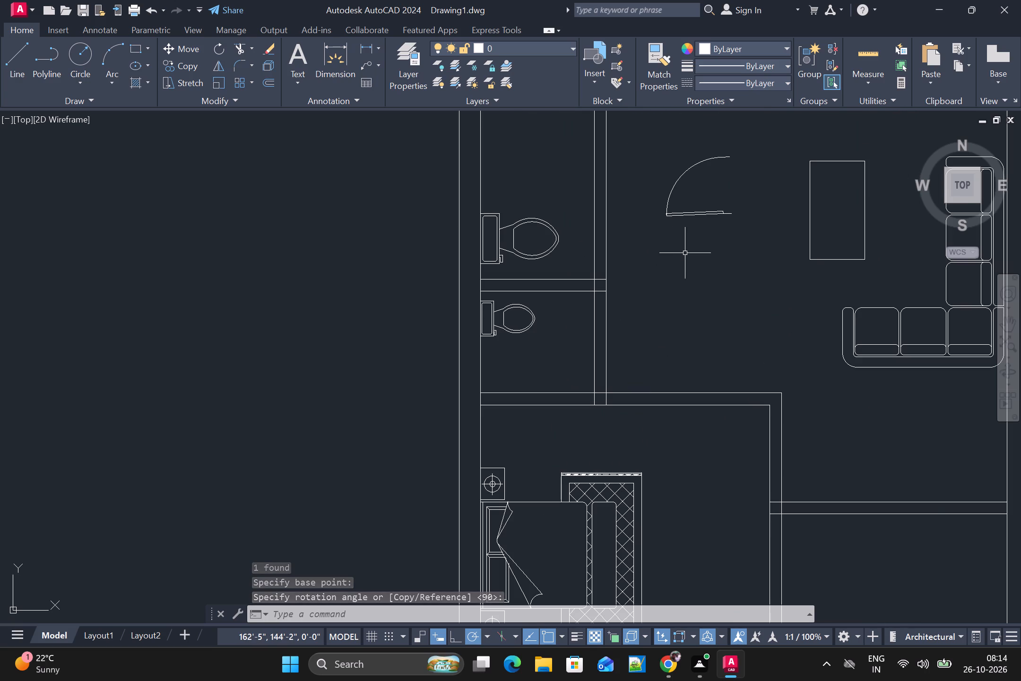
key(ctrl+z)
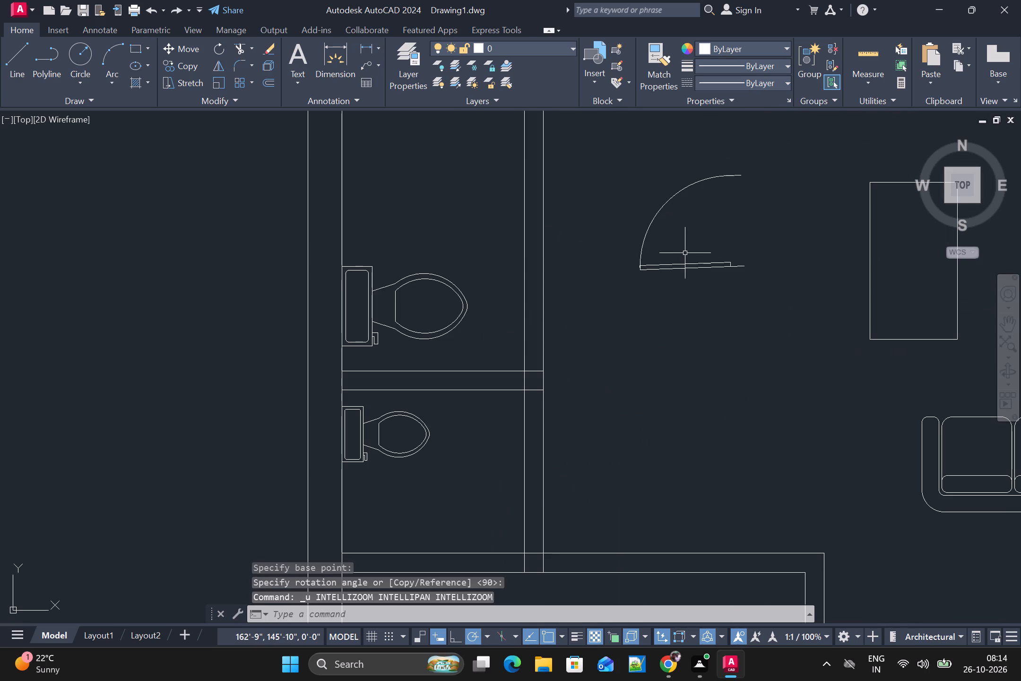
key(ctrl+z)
Rotate the loose living-room door 90° counterclockwise about the upper hinge-side corner of its leaf.
scroll(653, 269, up, 2)
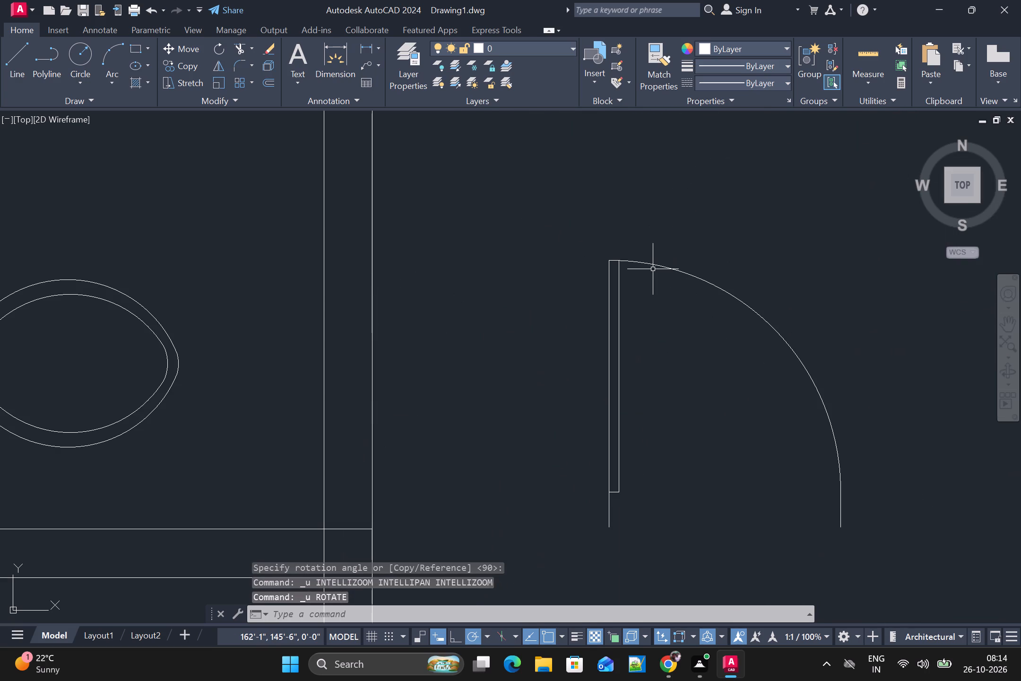
text(RO)
key(space)
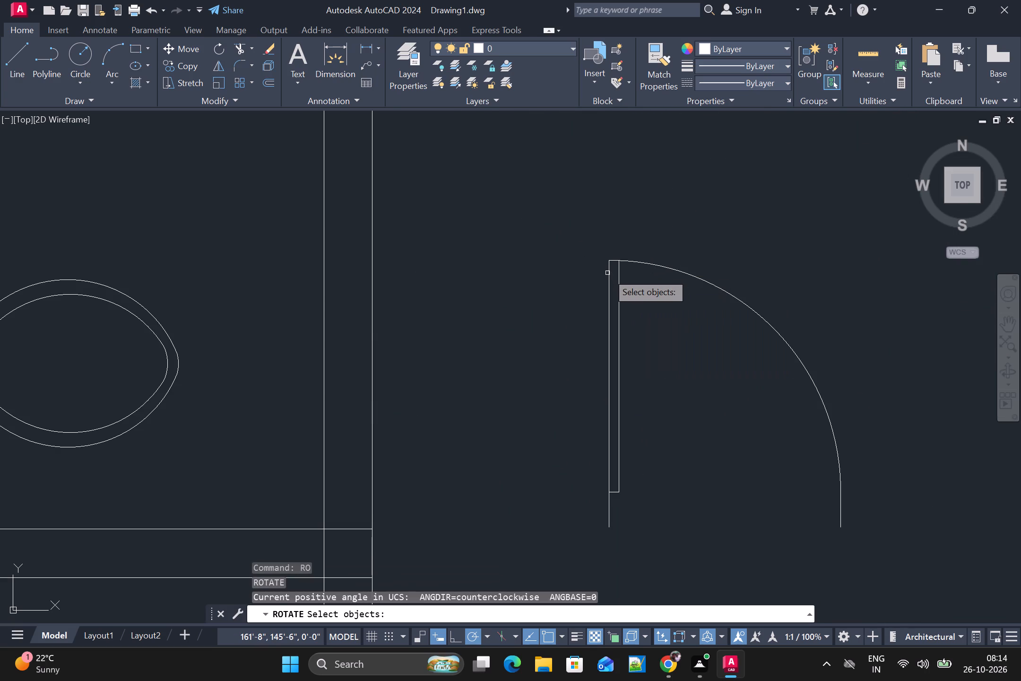
click(607, 273)
key(space)
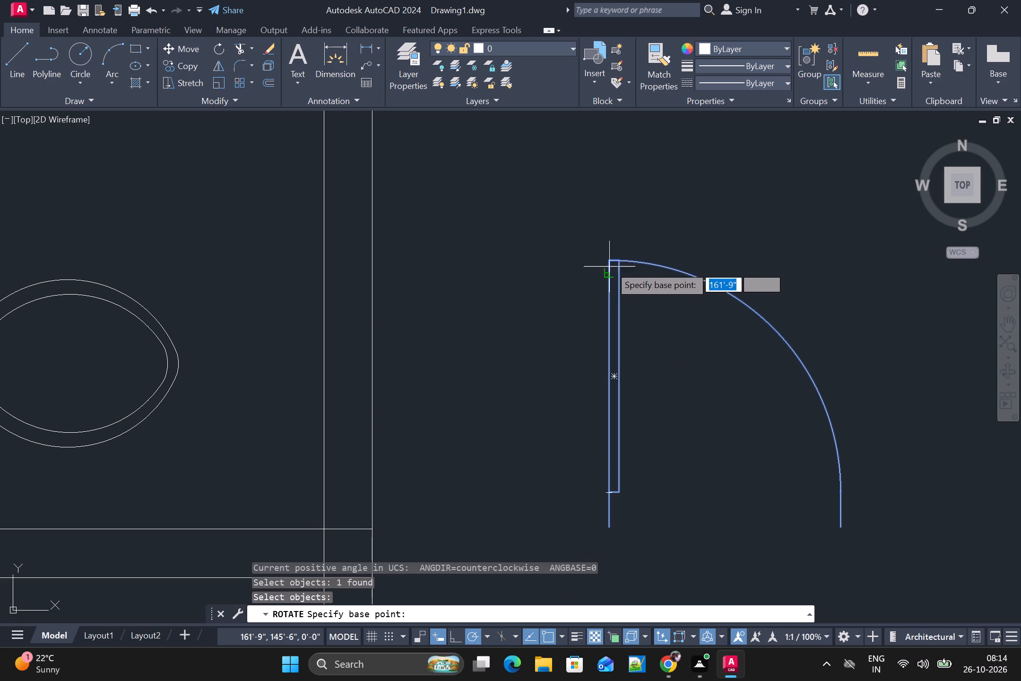
click(611, 257)
scroll(578, 146, down, 2)
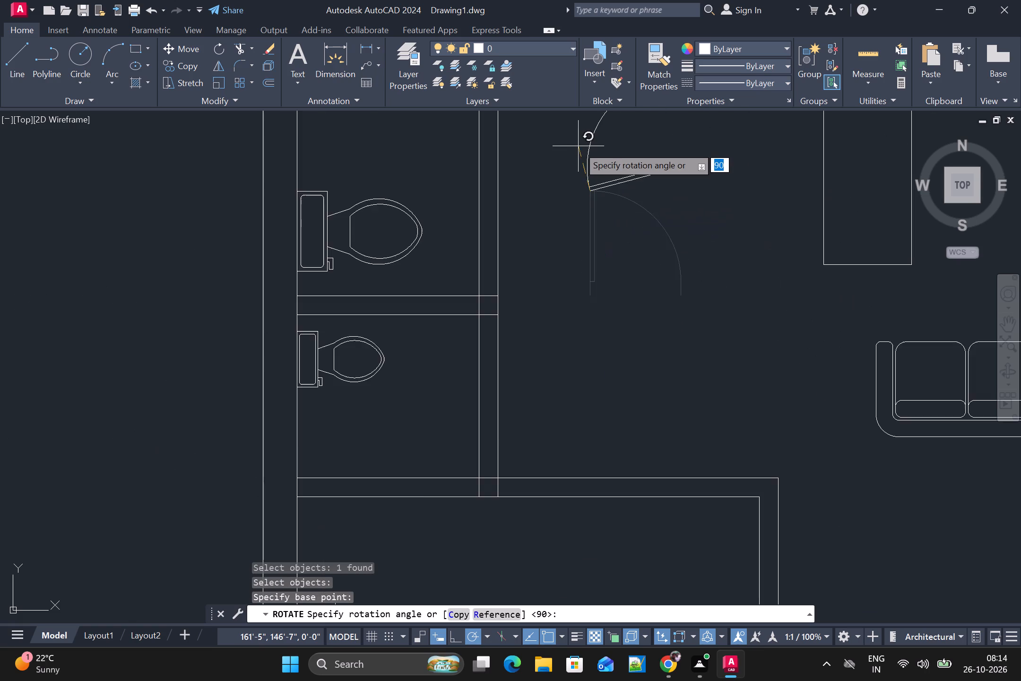
scroll(578, 146, down, 1)
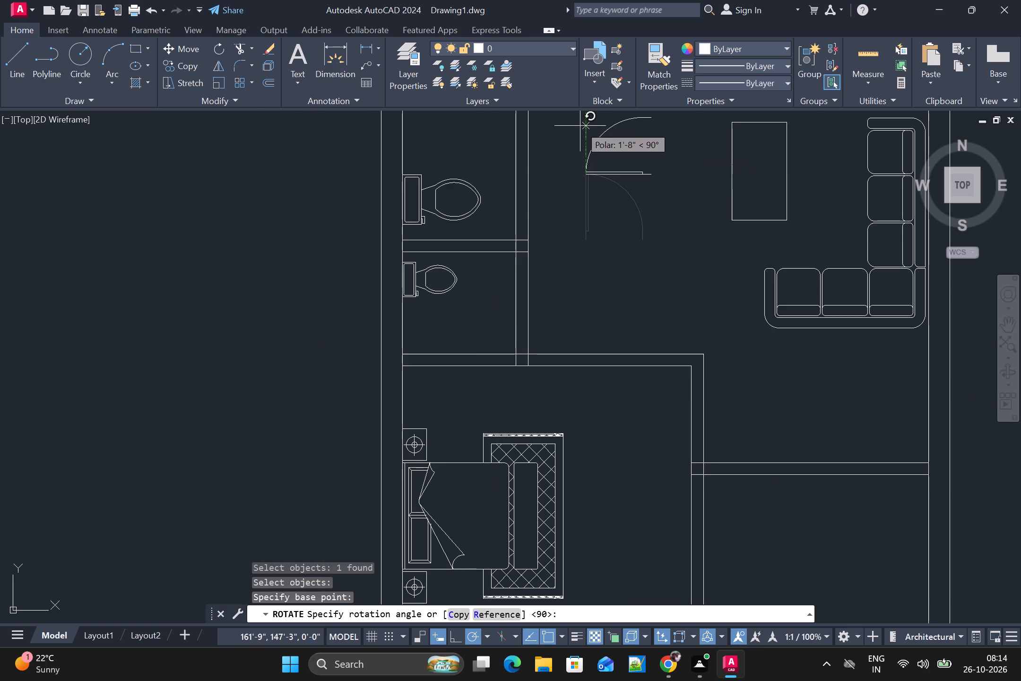
click(580, 126)
Mirror the rotated door across a horizontal line through the midpoint of its upper jamb line, erasing the source object.
scroll(580, 126, down, 2)
middle_drag(590, 132, 585, 169)
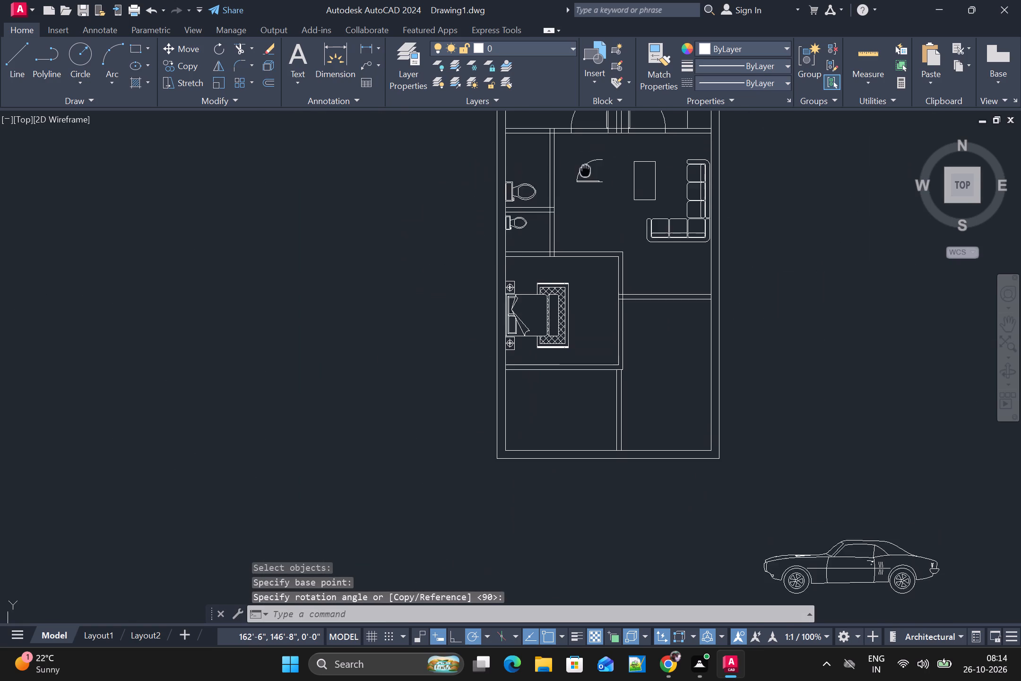
middle_drag(585, 169, 568, 224)
scroll(525, 449, up, 2)
scroll(525, 449, down, 1)
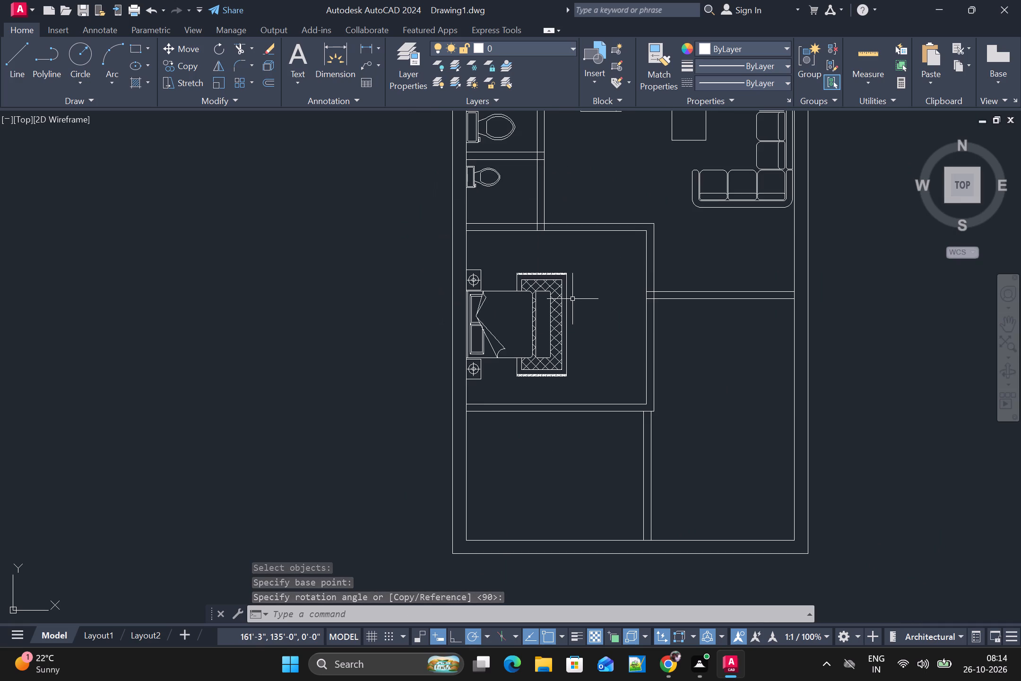
scroll(572, 299, down, 2)
middle_drag(570, 226, 534, 433)
scroll(507, 498, up, 2)
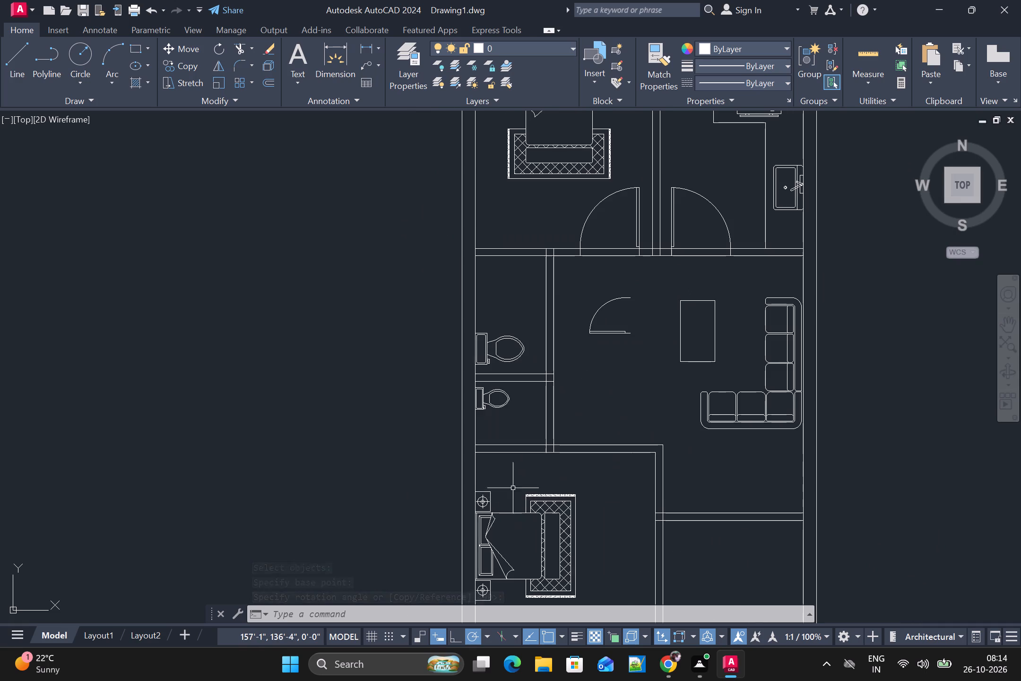
scroll(642, 371, up, 1)
scroll(623, 303, up, 1)
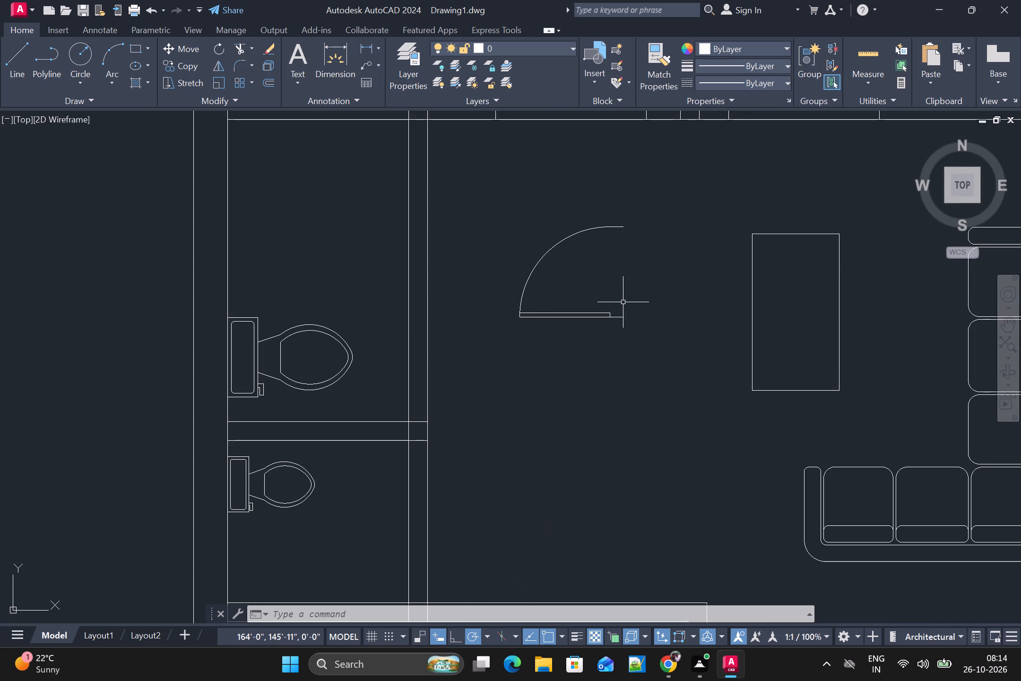
text(MI)
key(space)
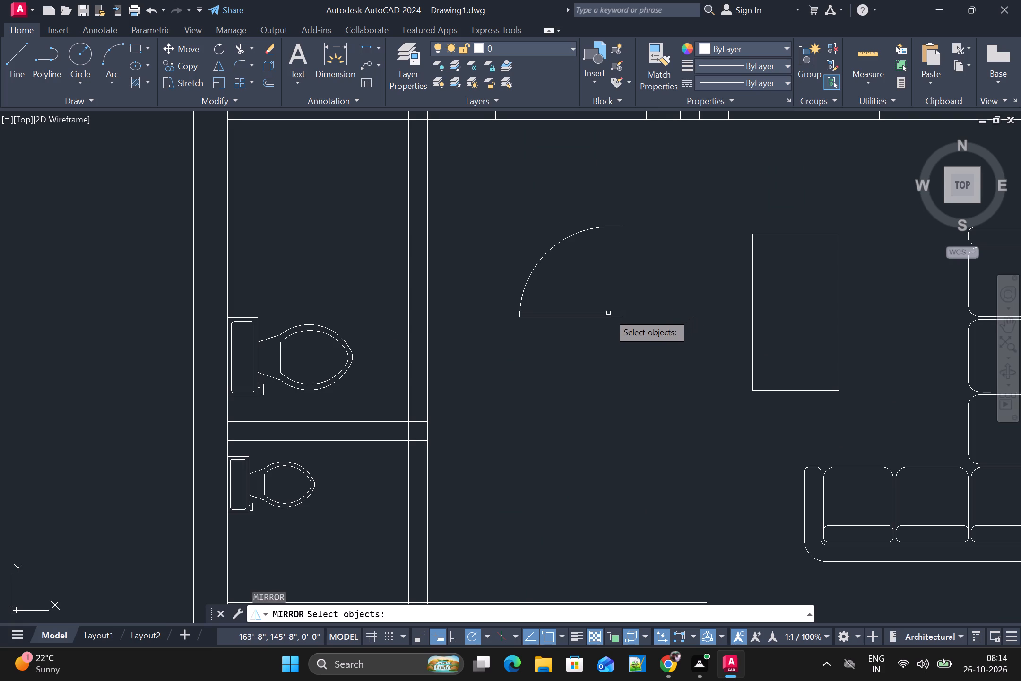
click(608, 314)
key(space)
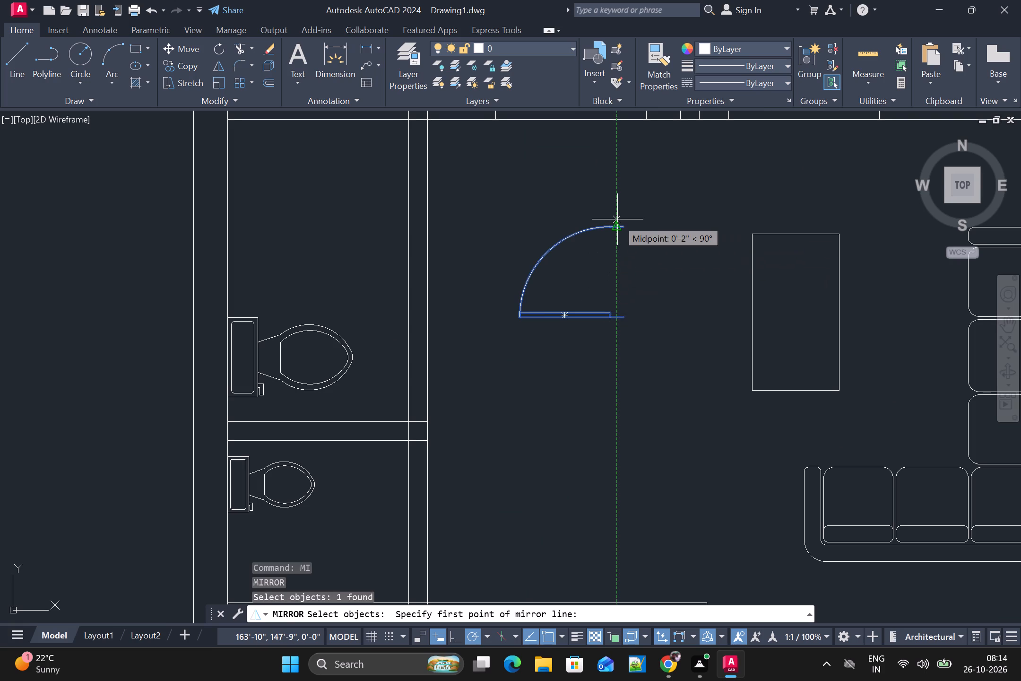
click(617, 223)
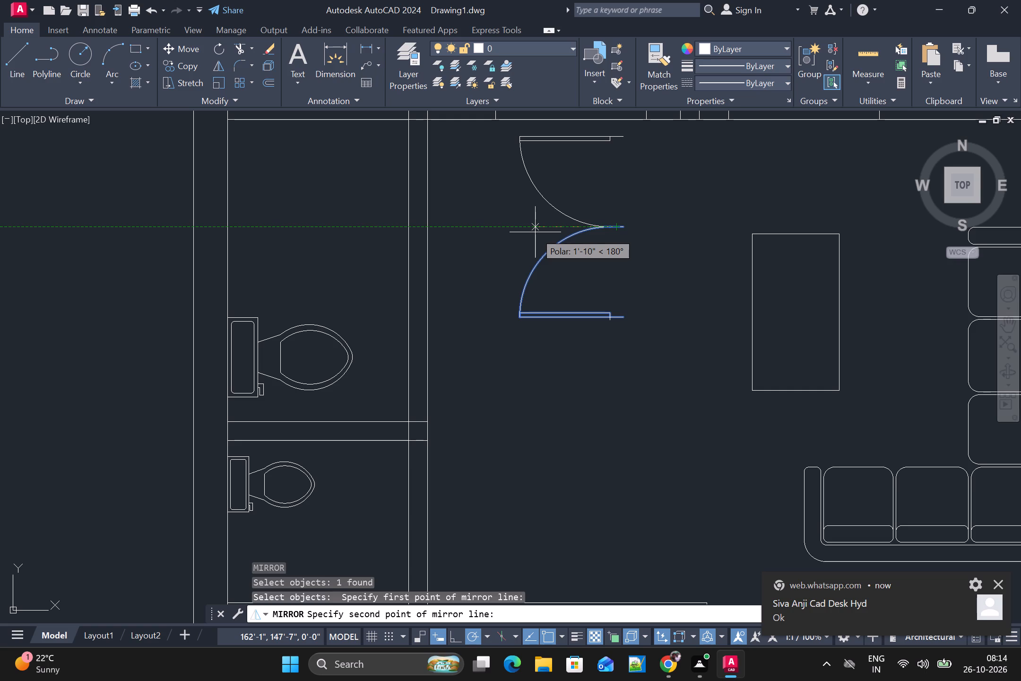
click(535, 232)
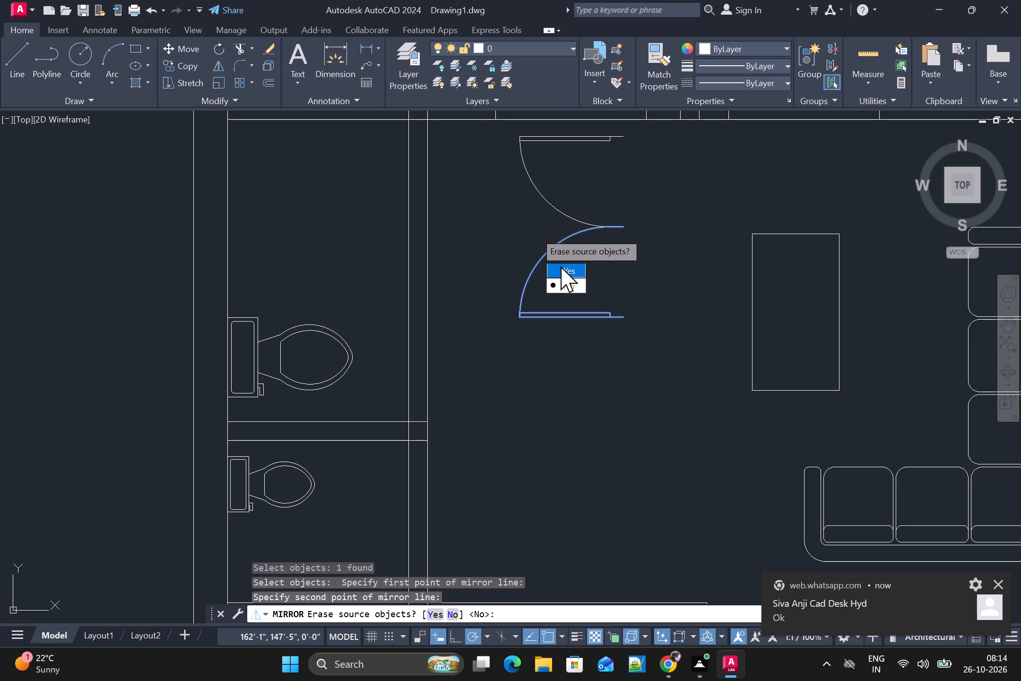
drag(561, 266, 535, 232)
Move the mirrored door by its upper jamb end onto the living-room face of the upper toilet's wall, swinging into the toilet.
text(M)
key(space)
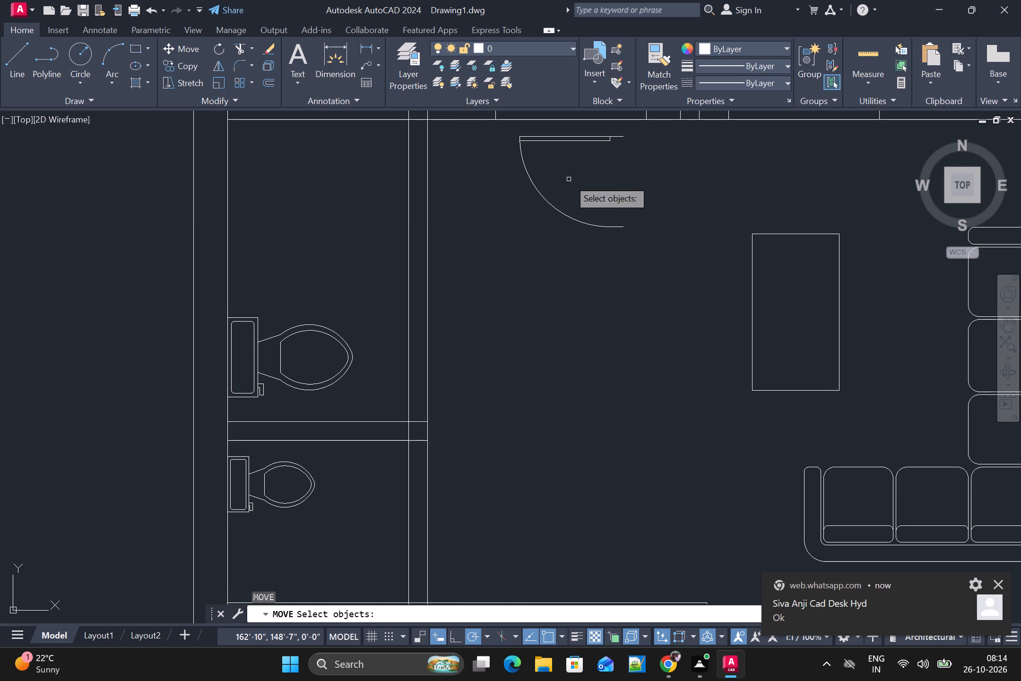
click(607, 143)
key(space)
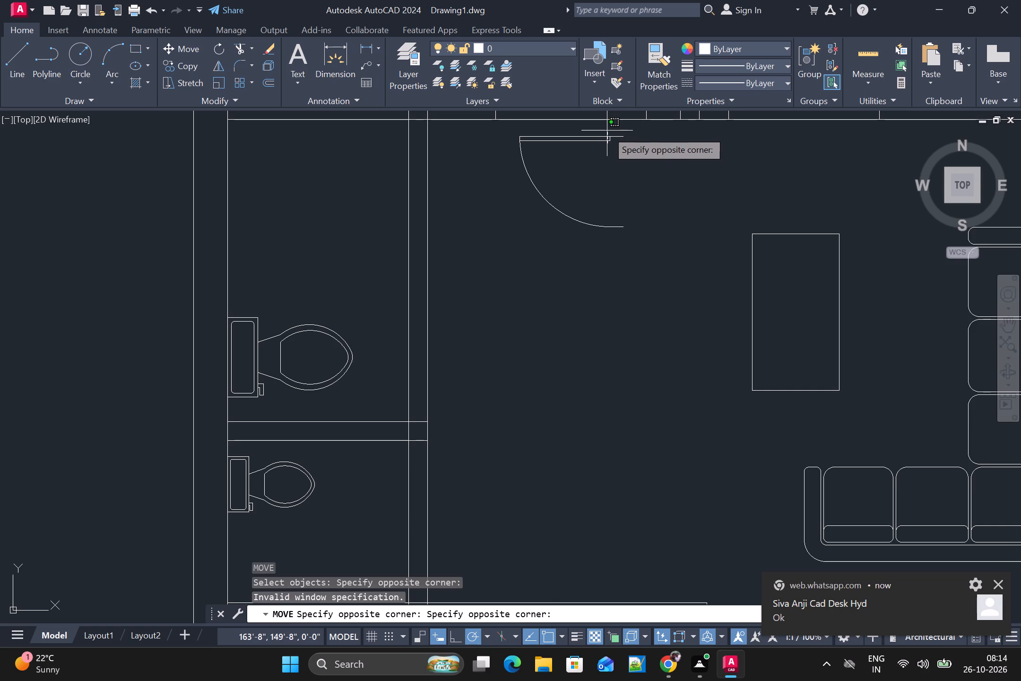
click(607, 131)
key(space)
scroll(636, 134, up, 2)
click(606, 139)
scroll(606, 139, down, 2)
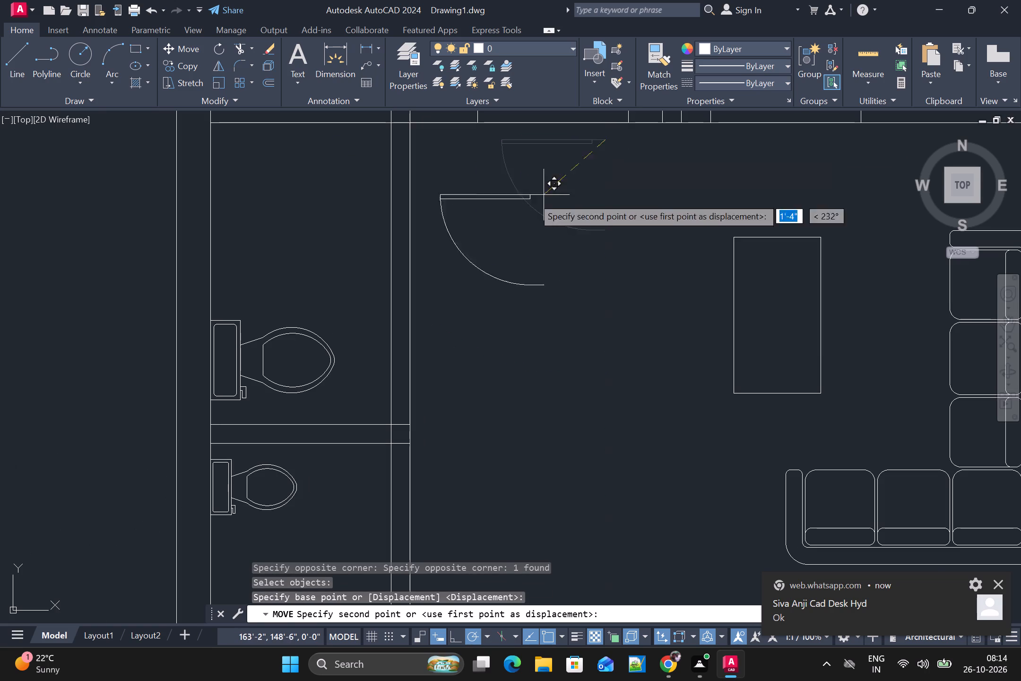
click(411, 137)
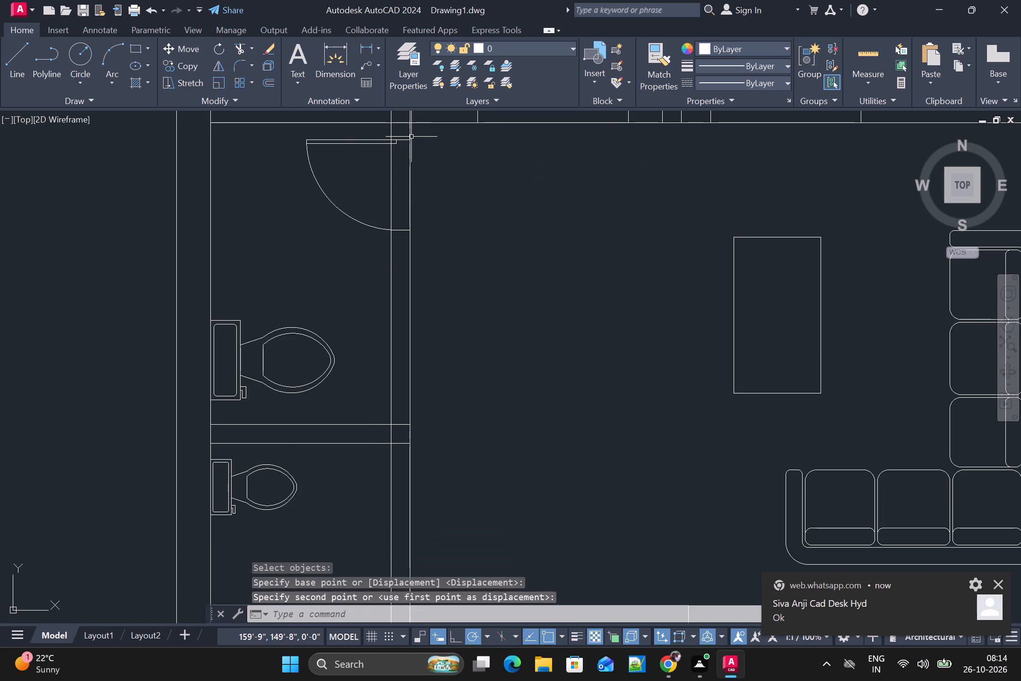
Copy the upper toilet's door and paste the copy in the living room, just above the bedroom's top wall beside the lower toilet.
scroll(415, 144, down, 1)
scroll(488, 250, down, 2)
scroll(440, 349, up, 1)
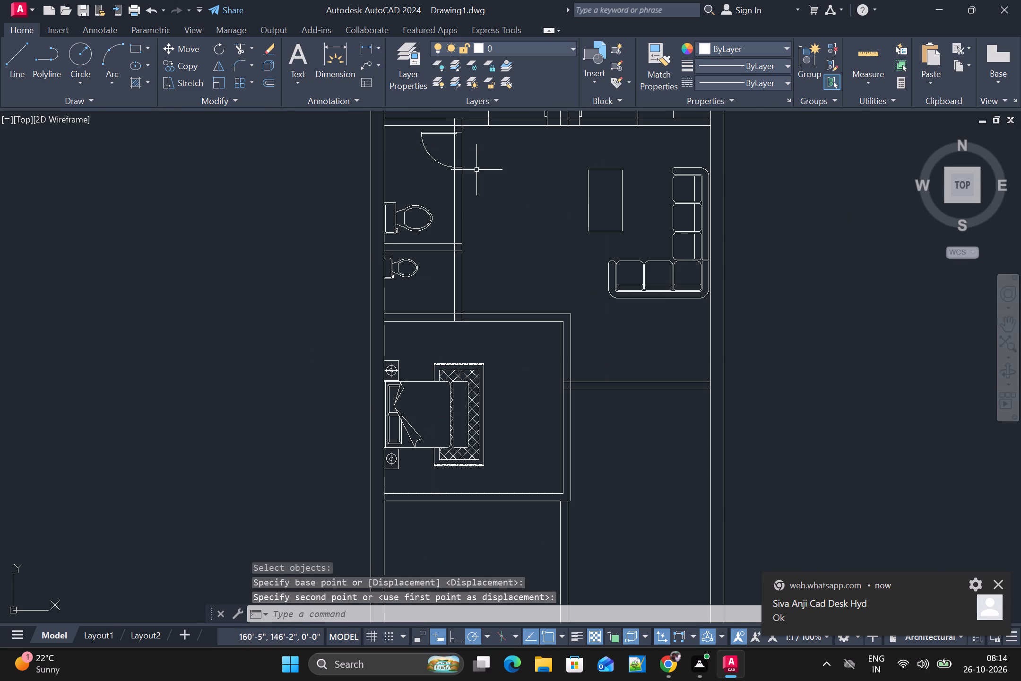
click(444, 131)
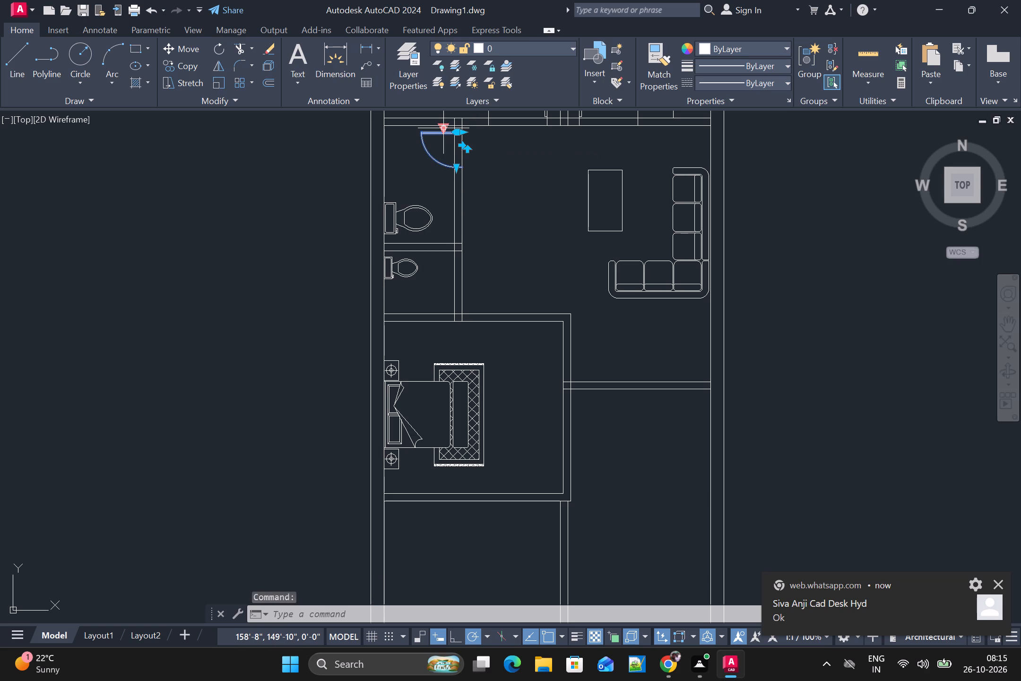
key(ctrl+c)
key(ctrl+v)
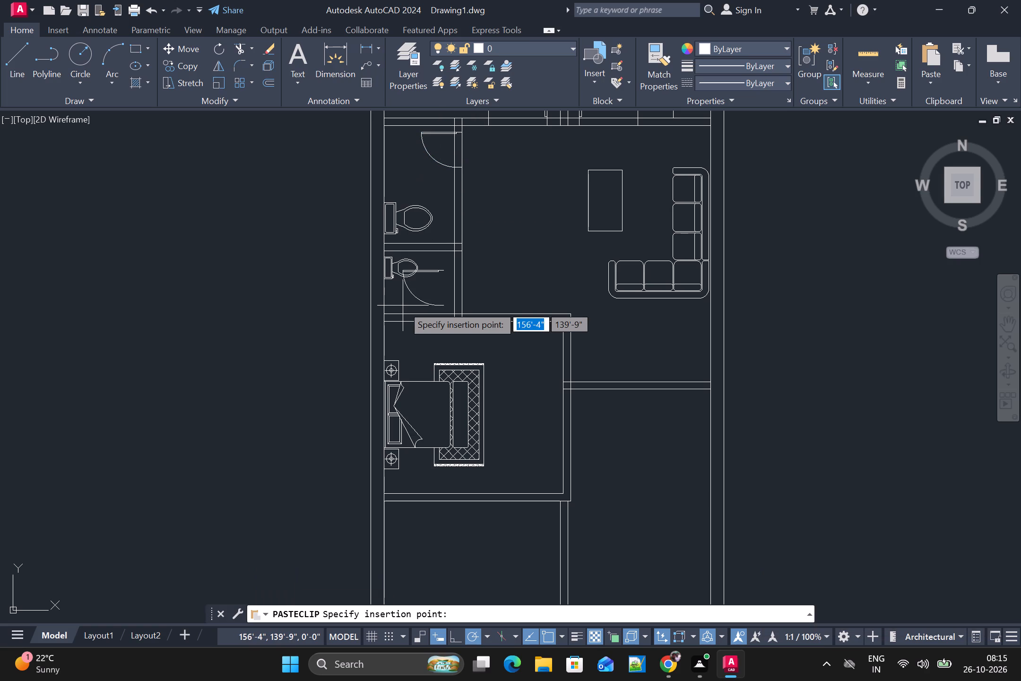
scroll(408, 320, up, 2)
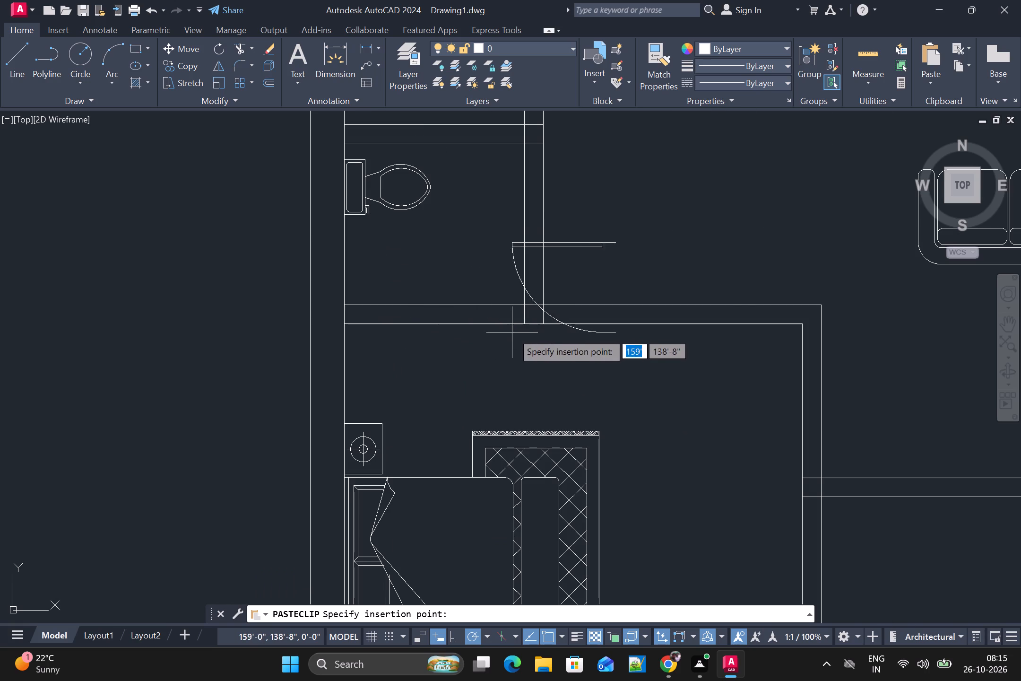
click(596, 299)
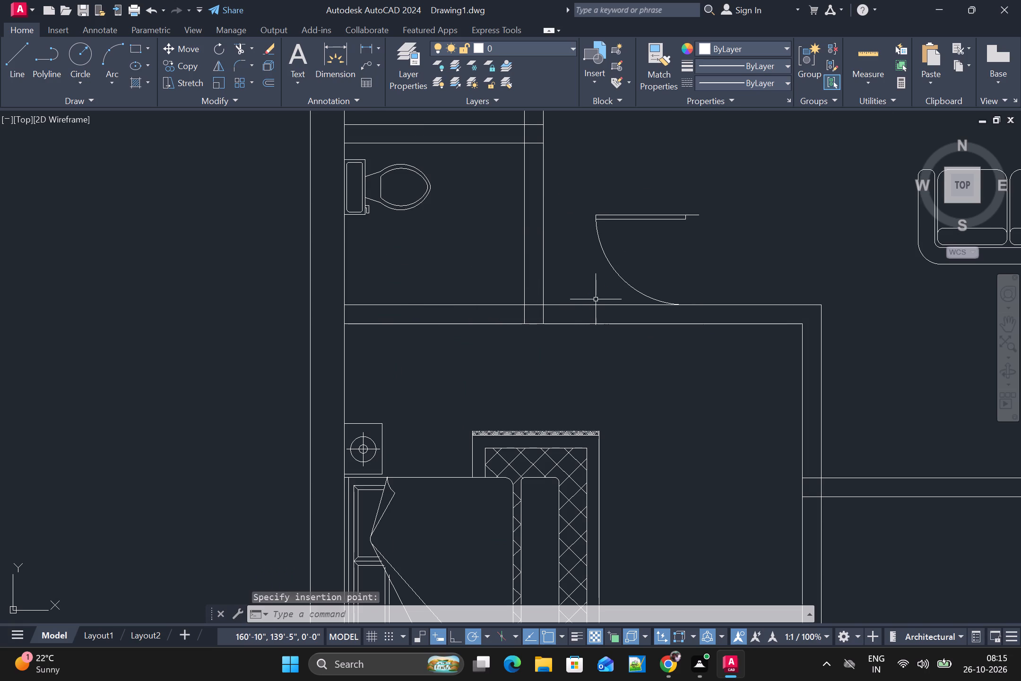
Rotate the pasted door 270° about the upper outer corner of its leaf so the leaf stands vertical.
text(RO)
key(space)
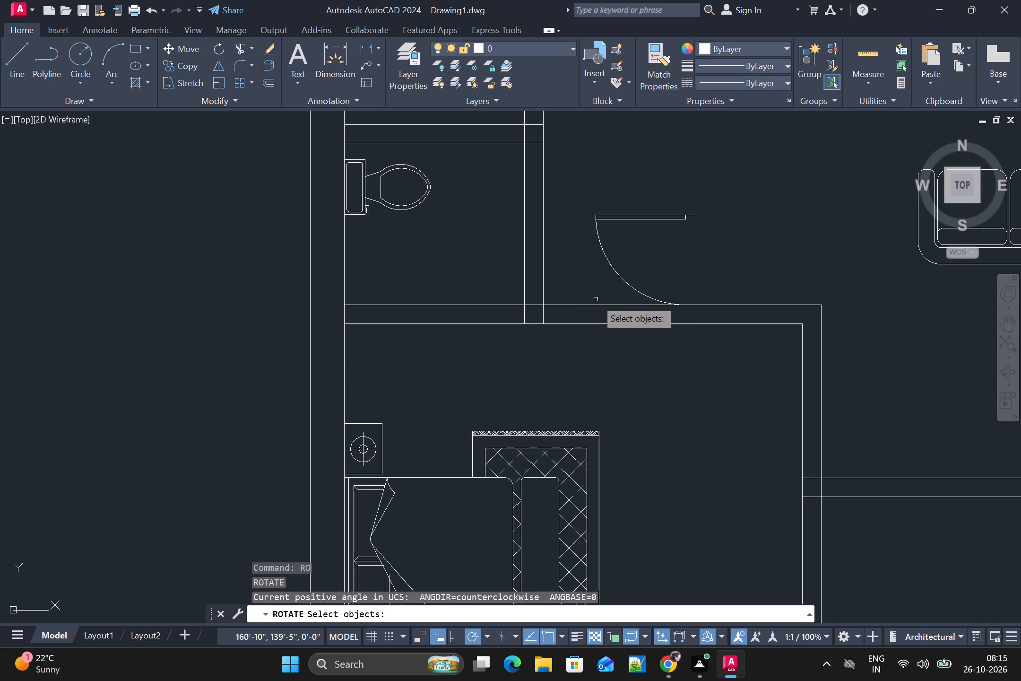
click(599, 216)
key(space)
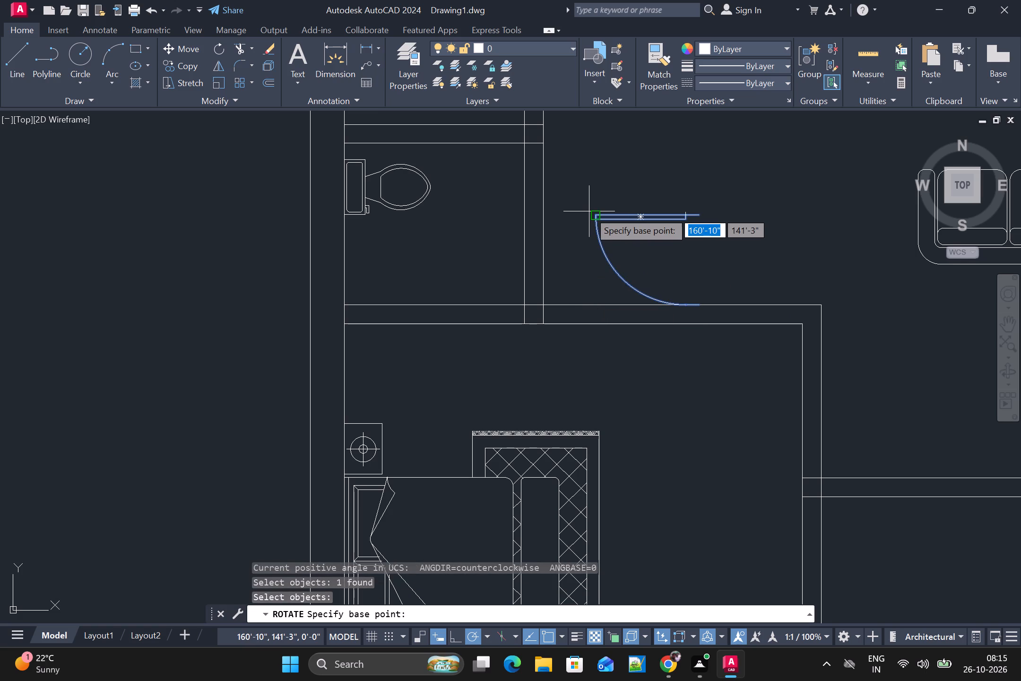
click(594, 214)
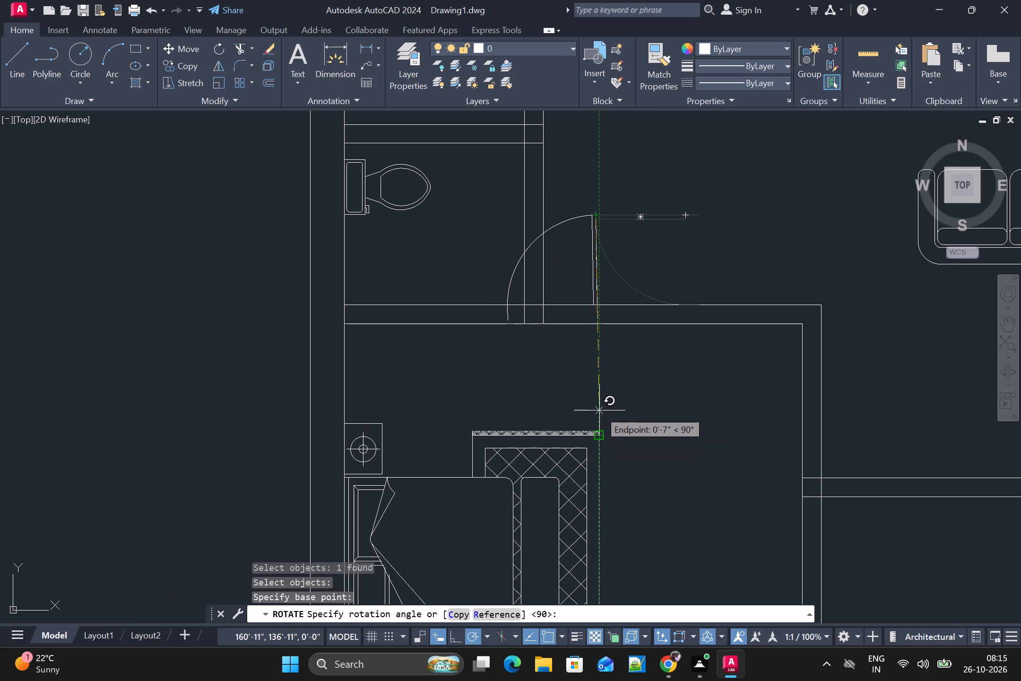
scroll(601, 410, up, 3)
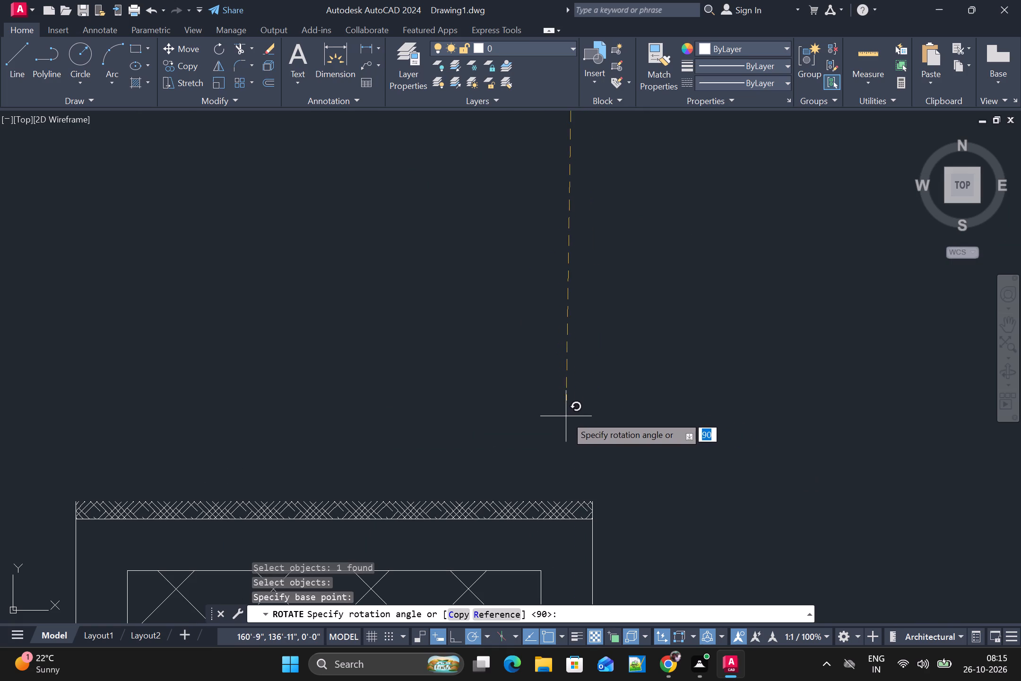
click(572, 382)
Mirror the rotated door across a vertical line through its arc-side jamb, erasing the source object.
scroll(573, 381, down, 2)
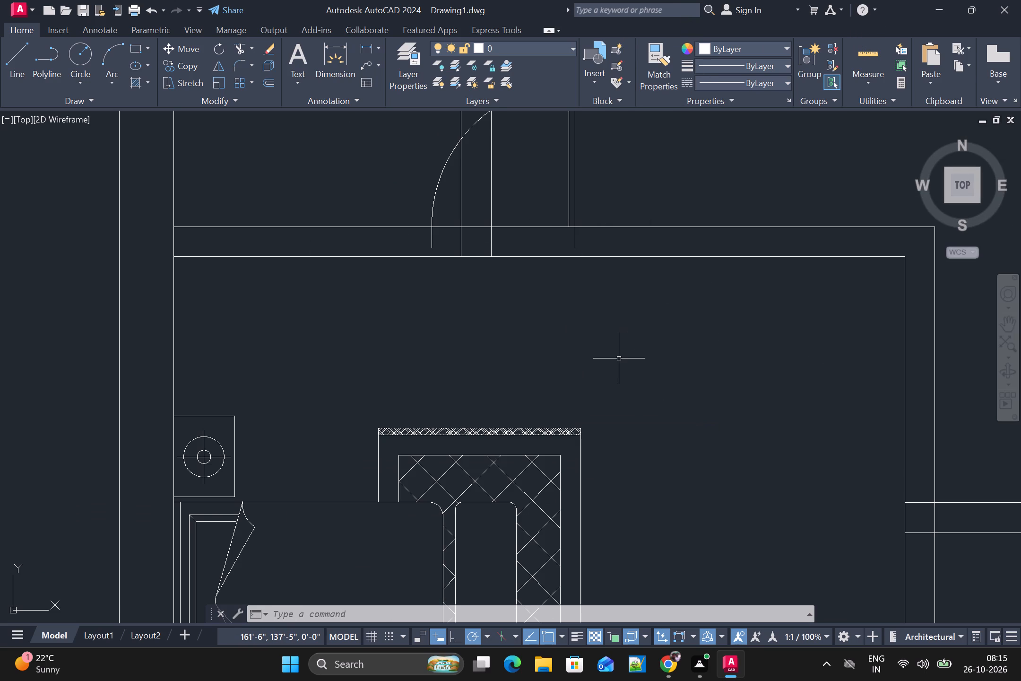
scroll(619, 357, down, 2)
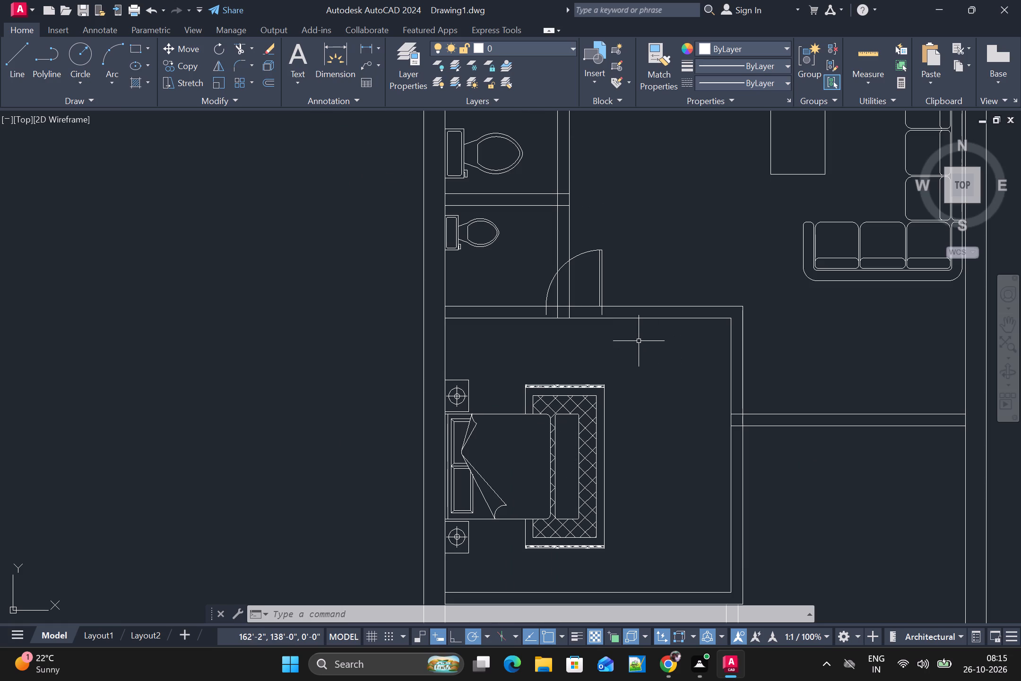
scroll(637, 341, up, 1)
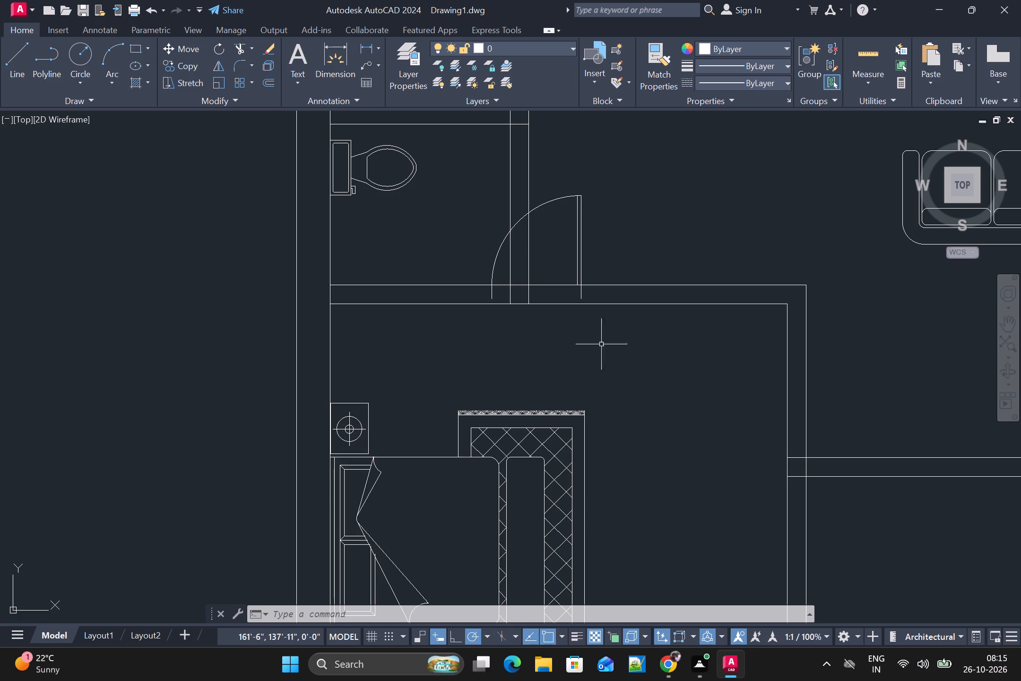
key(m)
text(I)
key(space)
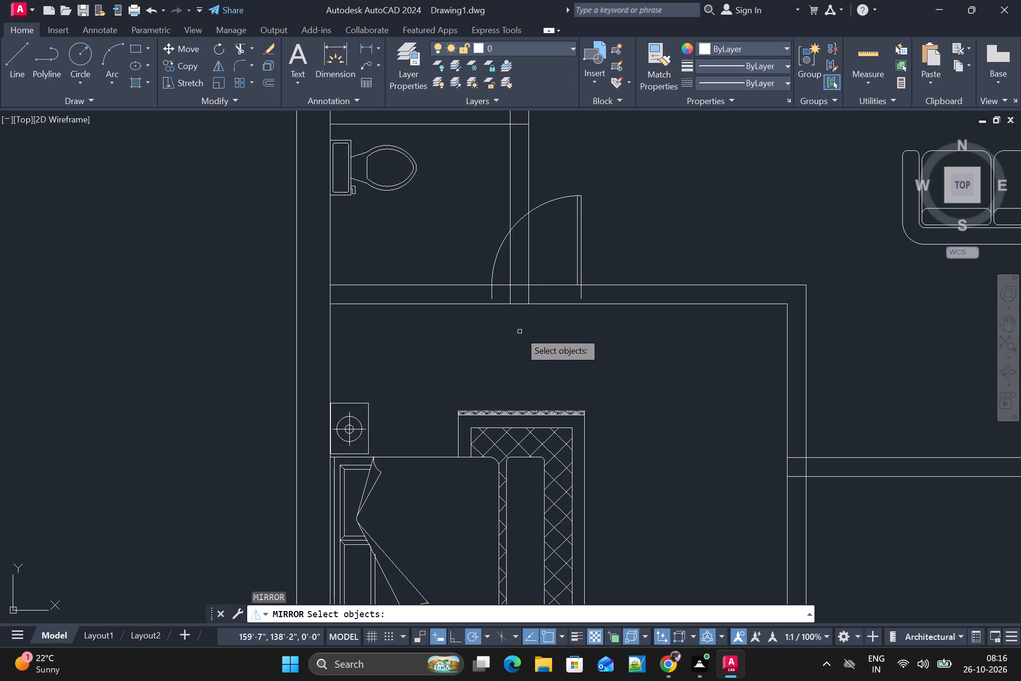
click(499, 255)
key(space)
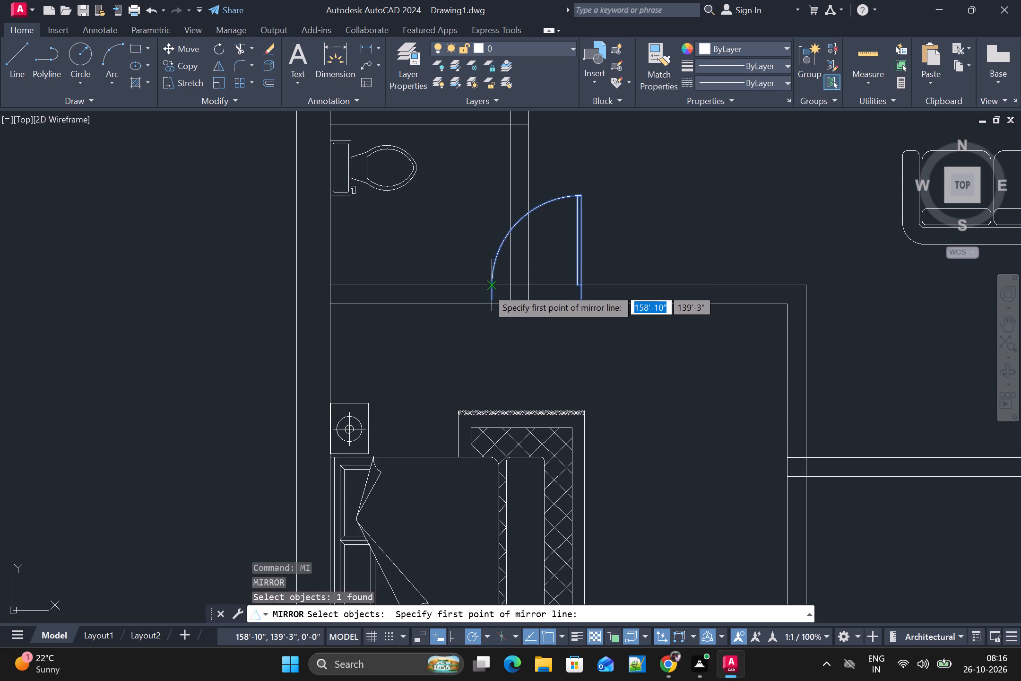
click(487, 288)
click(493, 336)
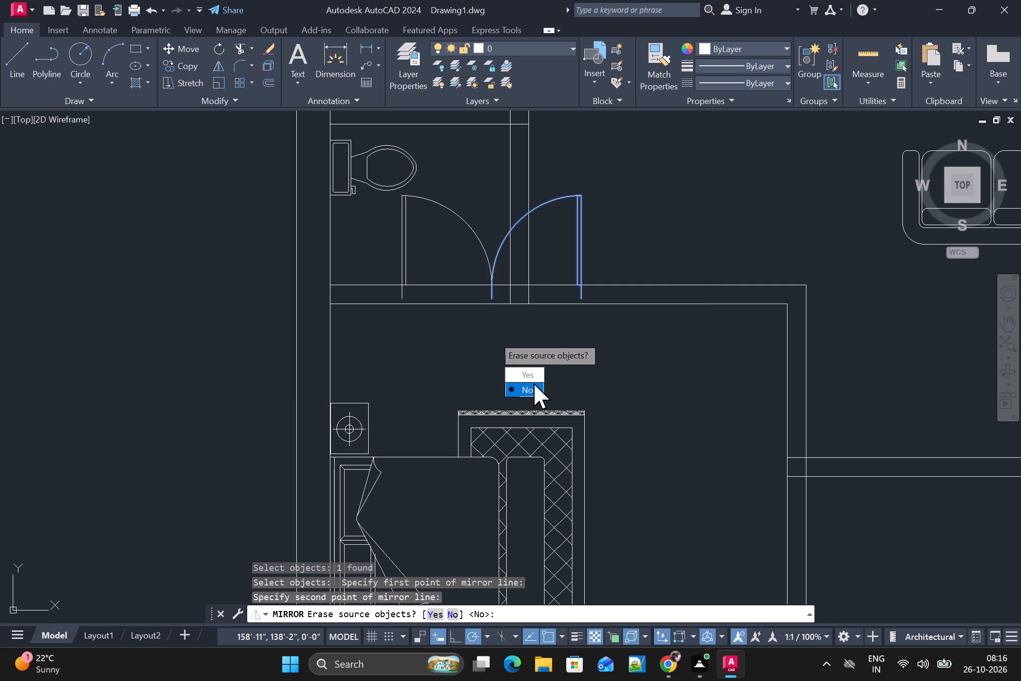
drag(534, 381, 493, 336)
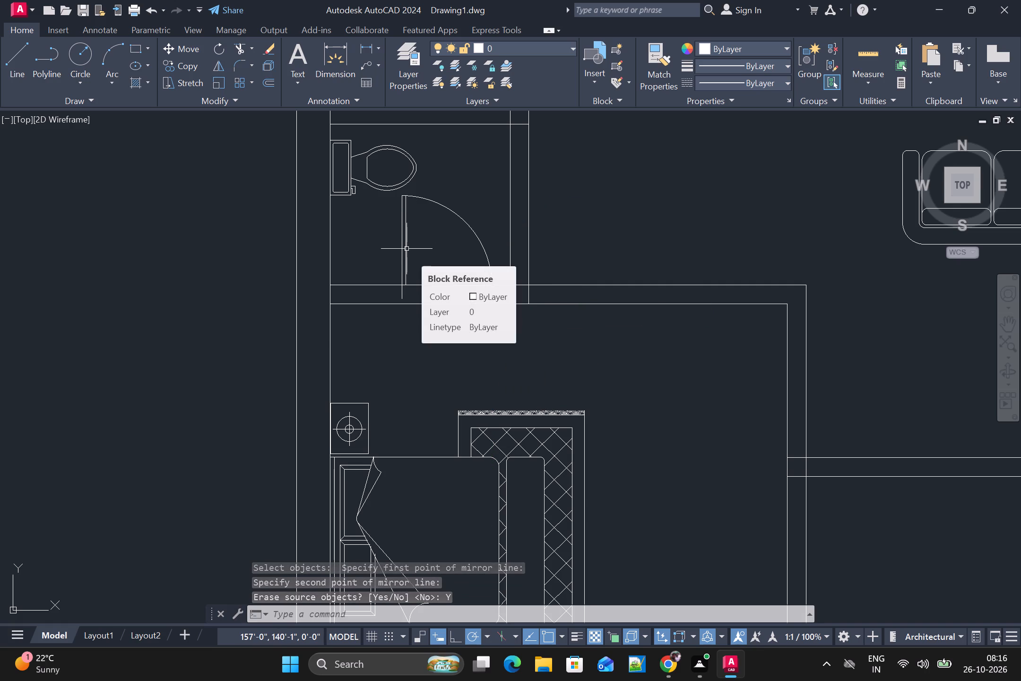
Move the mirrored door by its leaf-side jamb end onto the bedroom face of the lower toilet's wall, beside the outer wall, swinging into the toilet.
text(M)
key(space)
click(403, 273)
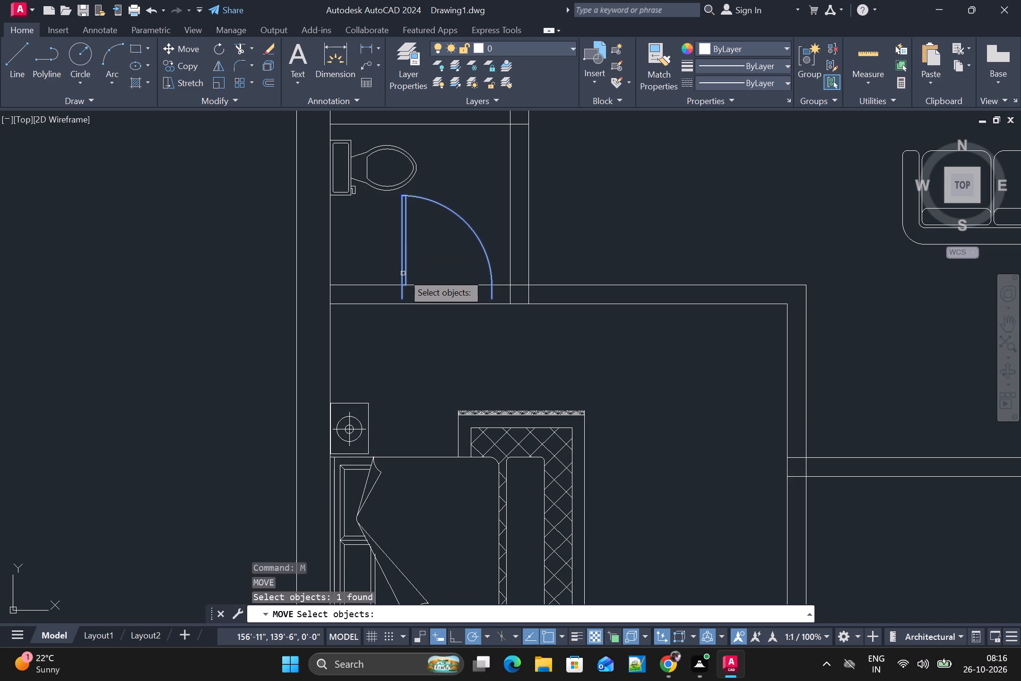
key(space)
scroll(401, 290, up, 3)
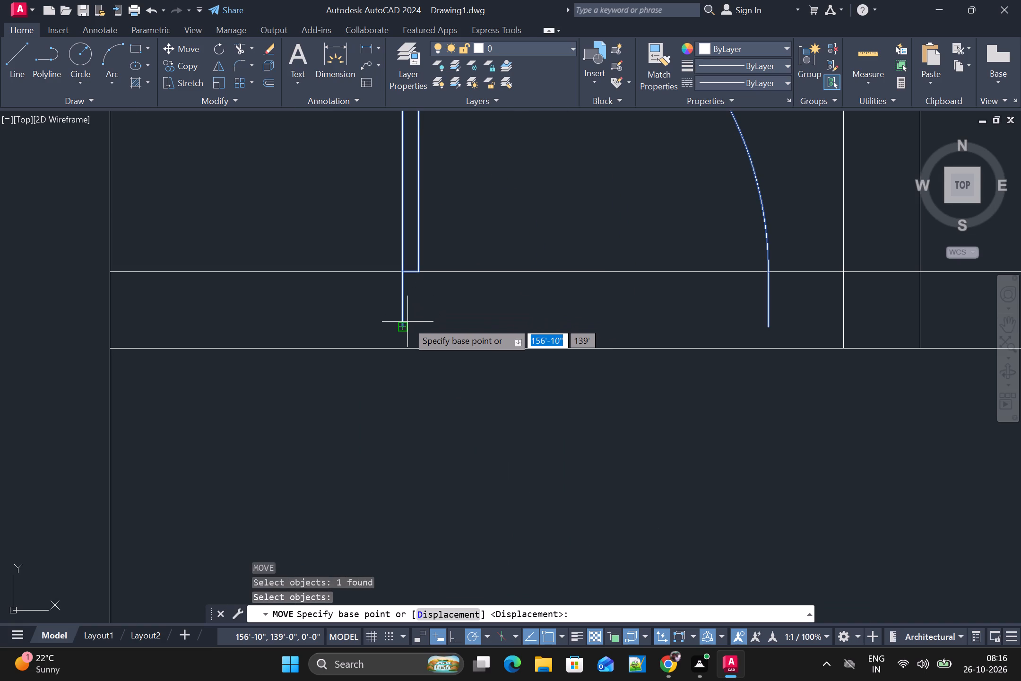
click(404, 324)
scroll(401, 325, down, 3)
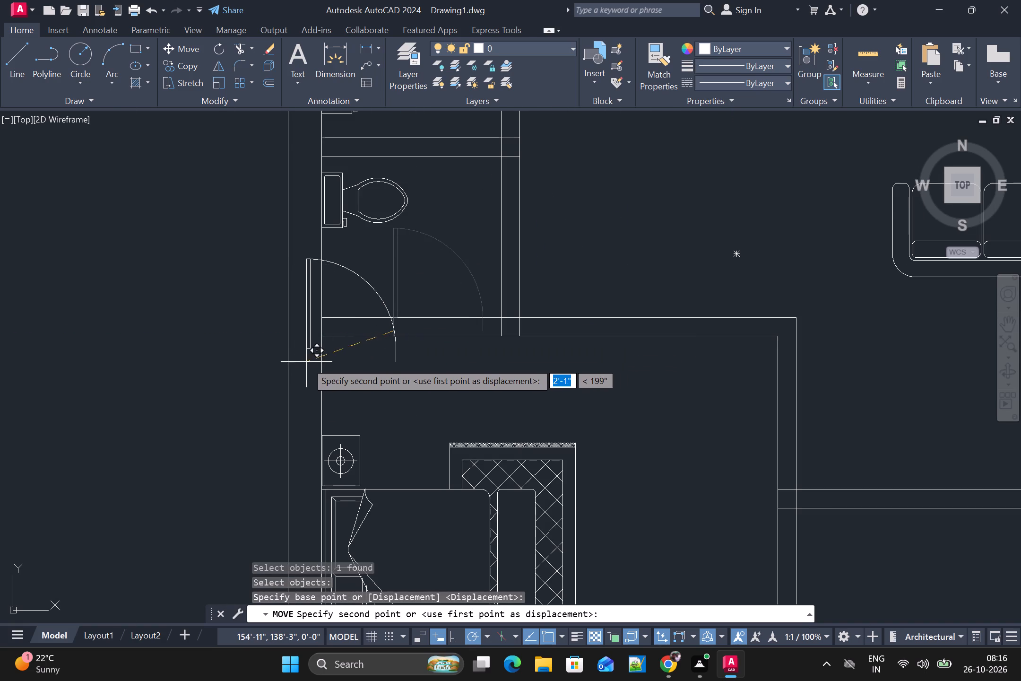
scroll(306, 362, up, 3)
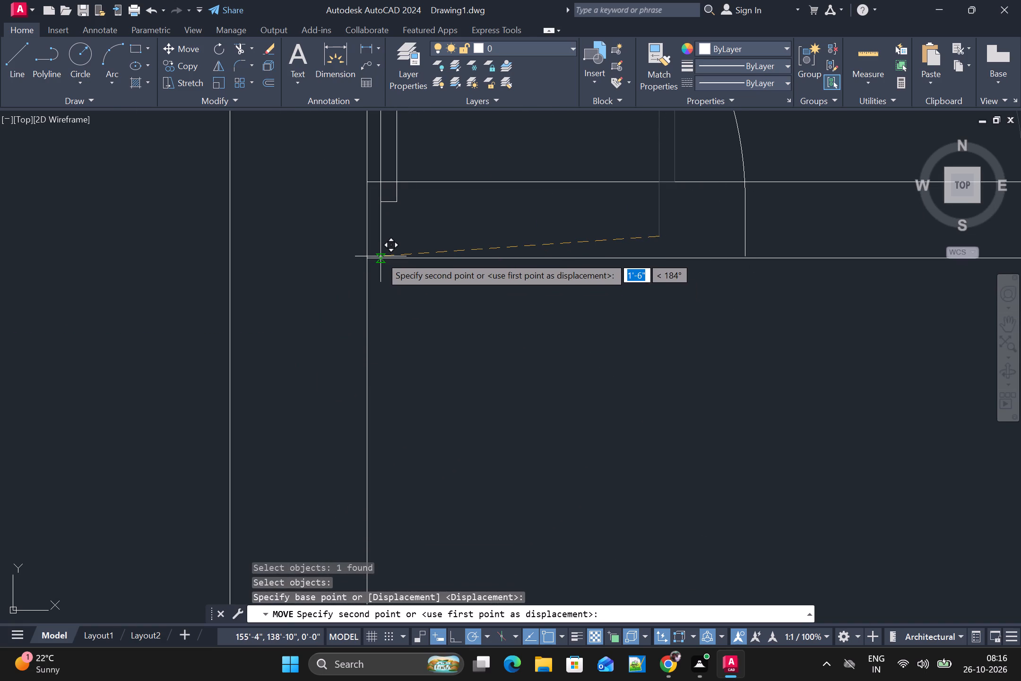
click(381, 256)
Copy the kitchen door and paste it onto the lower face of the short partition below the living room, near the bedroom corner.
scroll(381, 257, down, 2)
scroll(497, 287, down, 2)
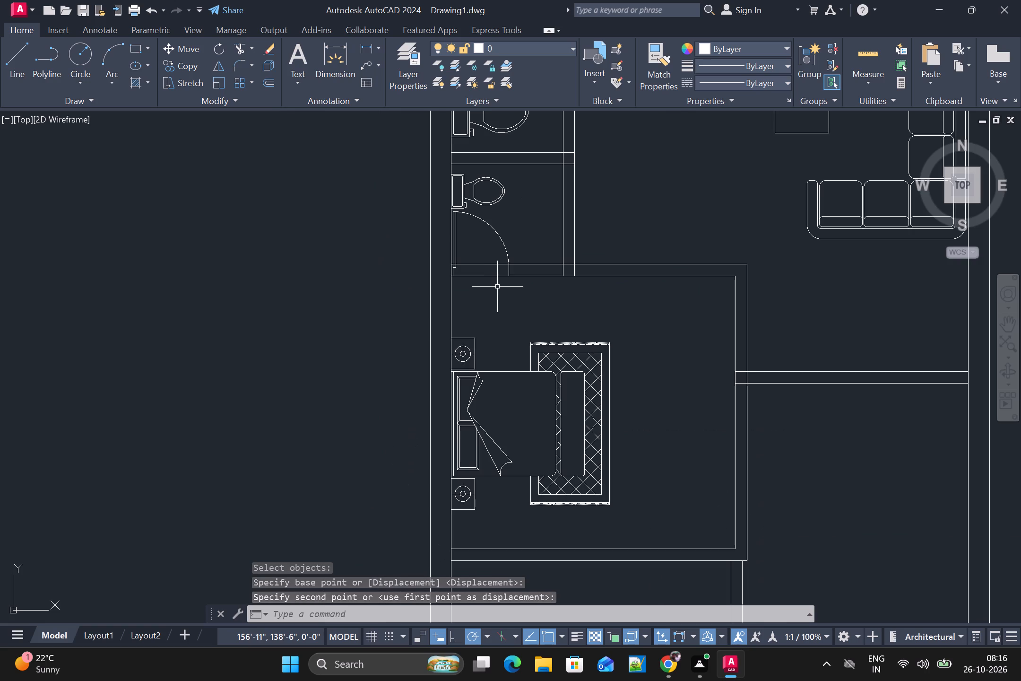
scroll(606, 286, down, 1)
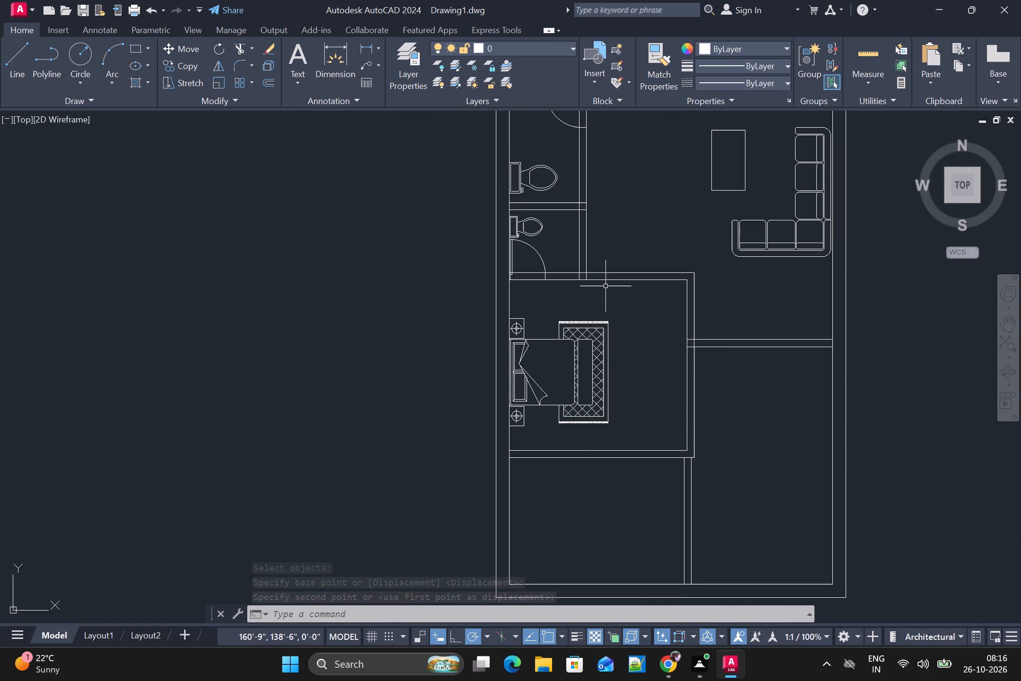
middle_drag(606, 286, 597, 288)
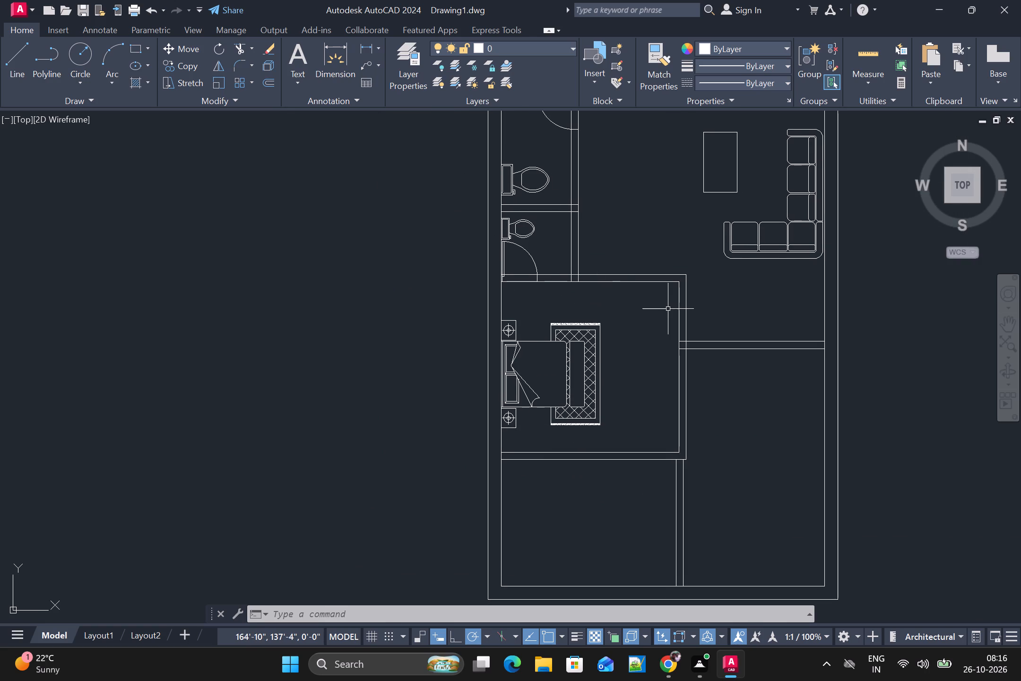
scroll(668, 309, down, 1)
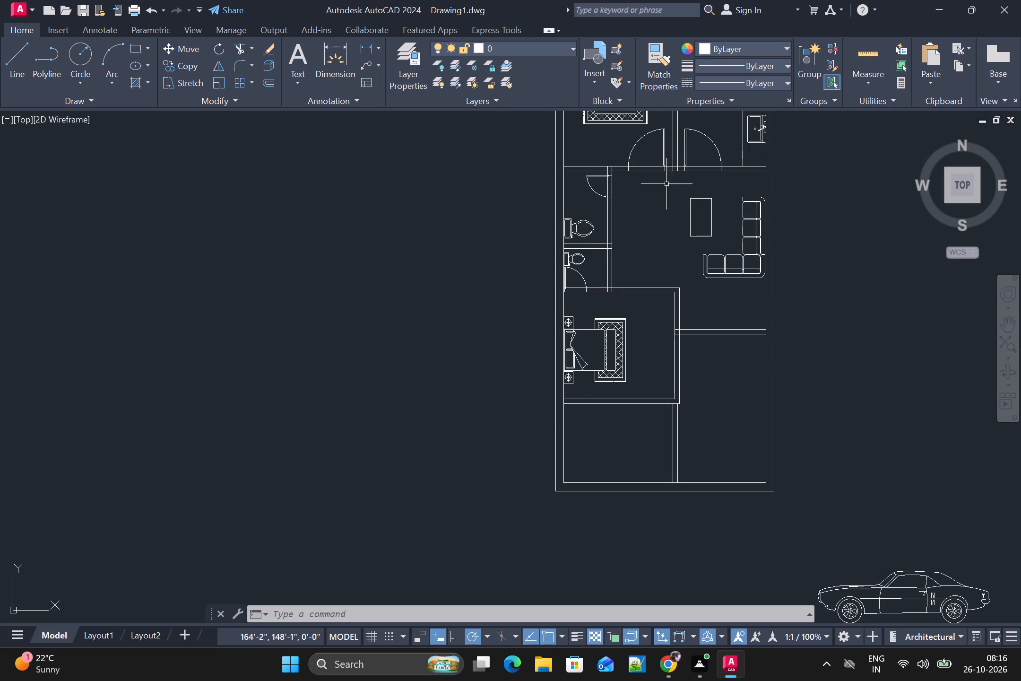
click(686, 146)
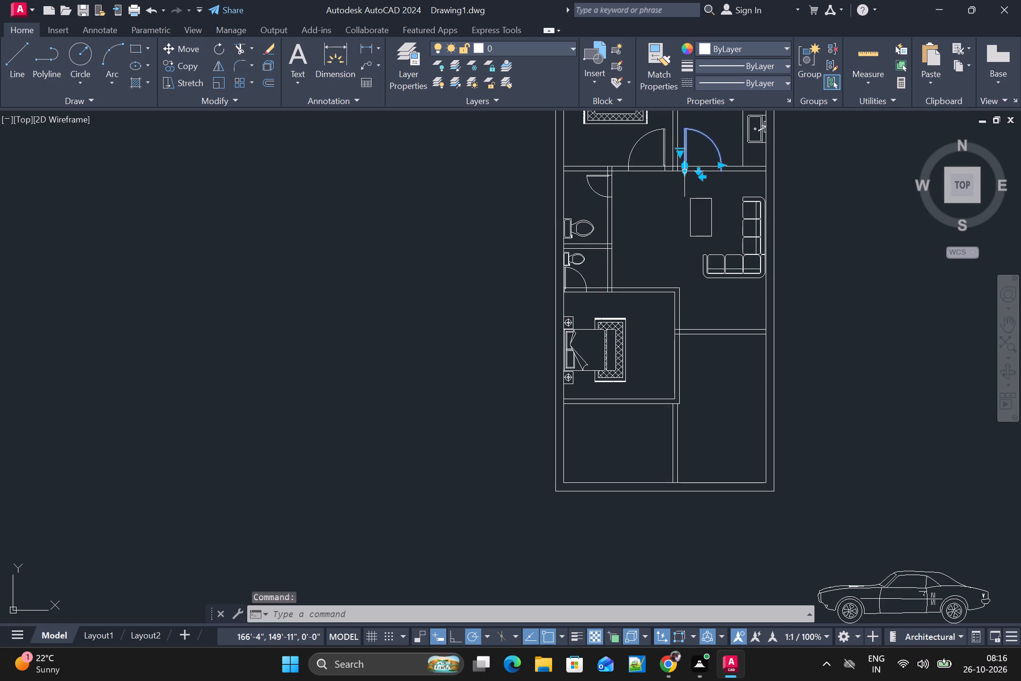
key(ctrl+c)
key(ctrl+v)
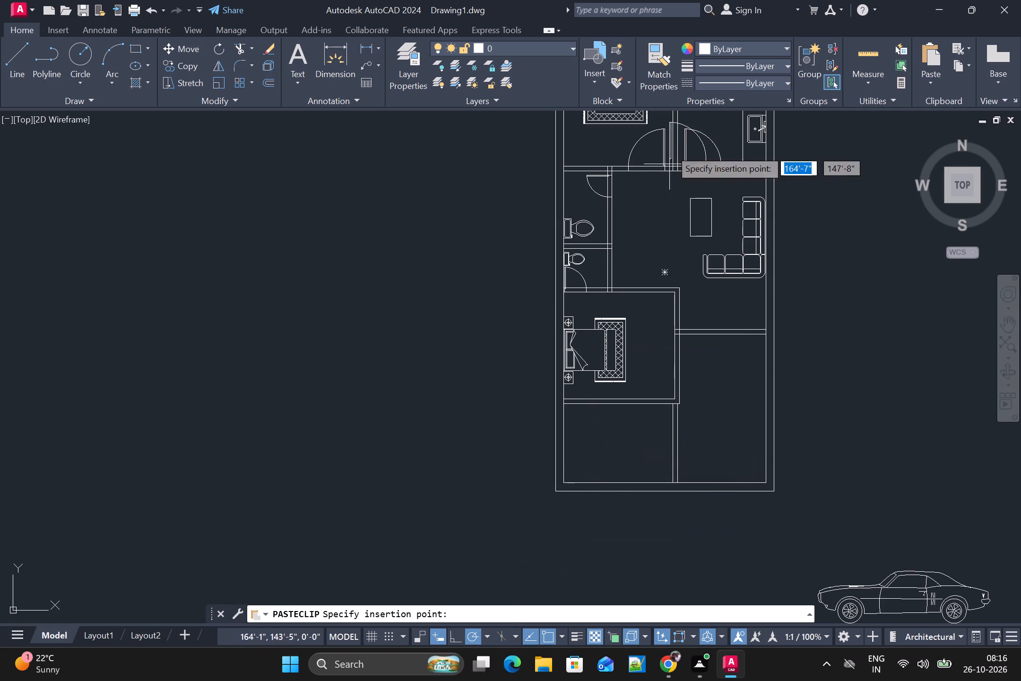
scroll(640, 292, up, 3)
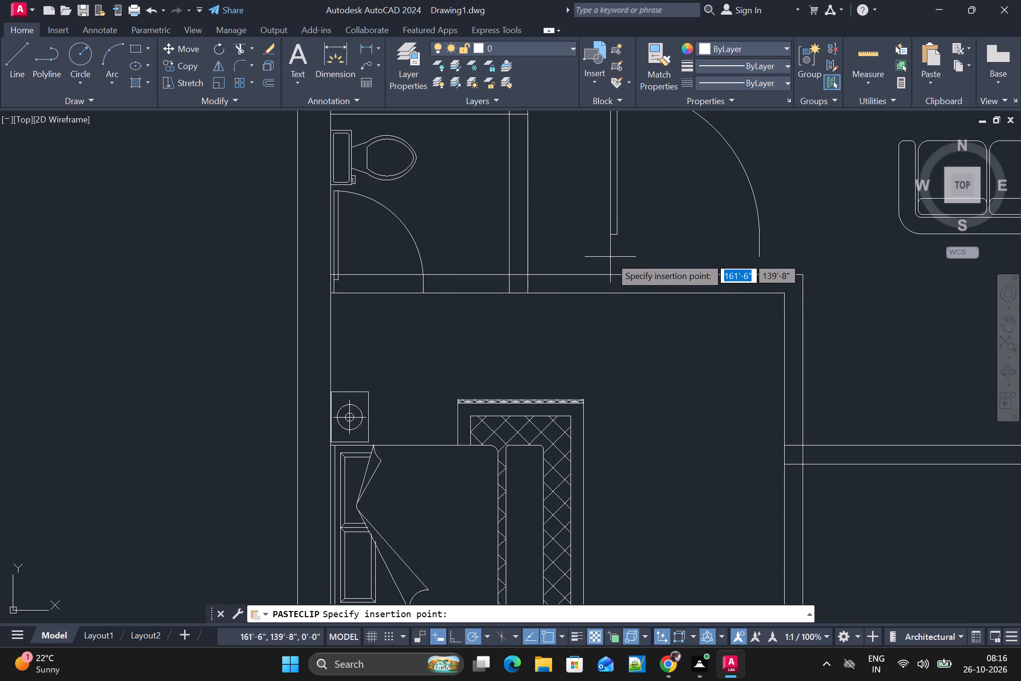
click(828, 467)
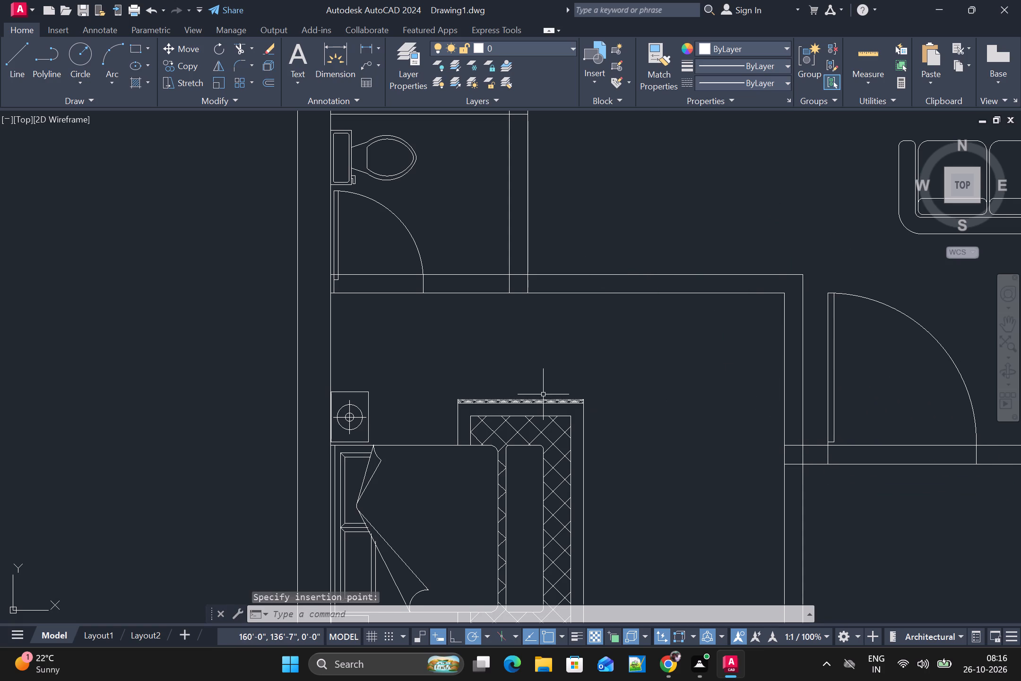
Paste another copy of the kitchen door onto the living-room face of the bedroom's top wall.
key(ctrl+v)
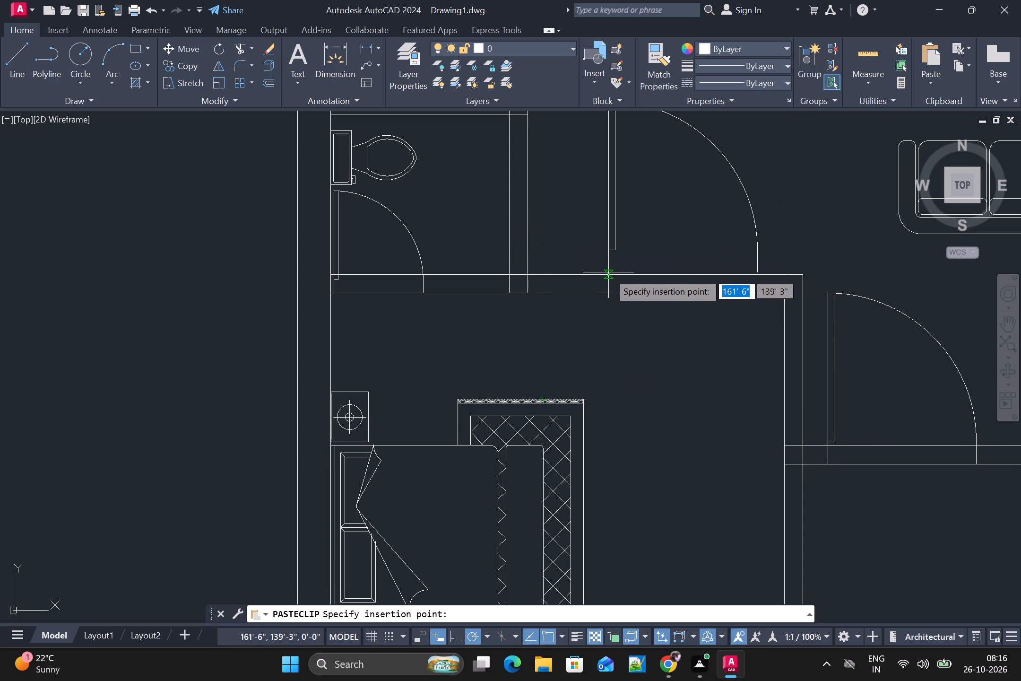
click(606, 269)
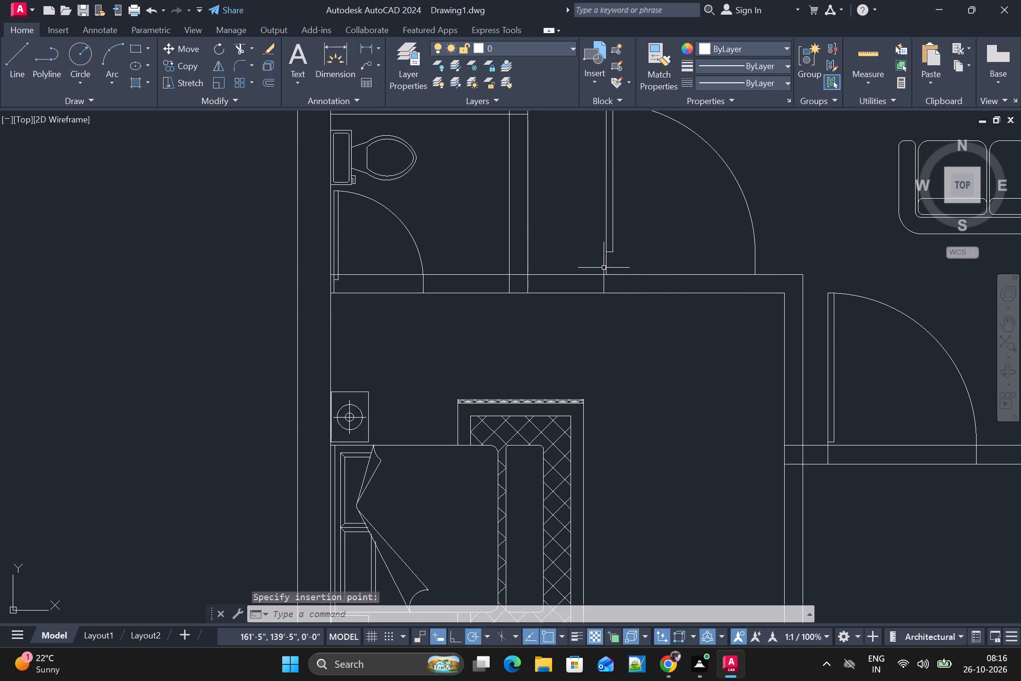
Rotate the door pasted on the bedroom's top wall by 180° about the outer corner of its leaf's free end.
scroll(614, 277, down, 1)
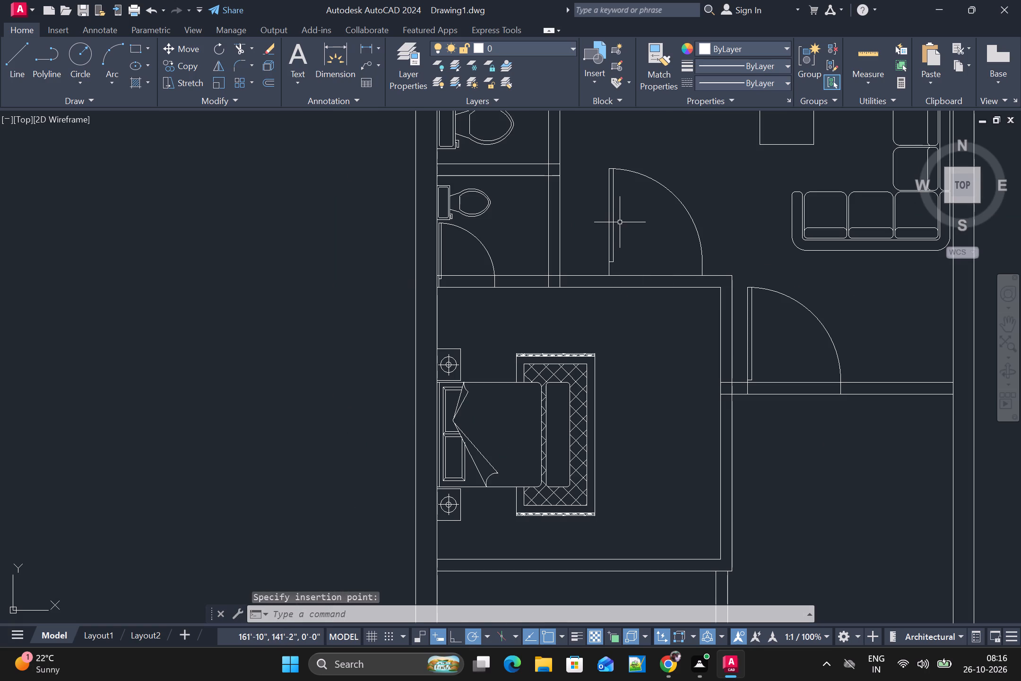
key(r)
key(o)
key(space)
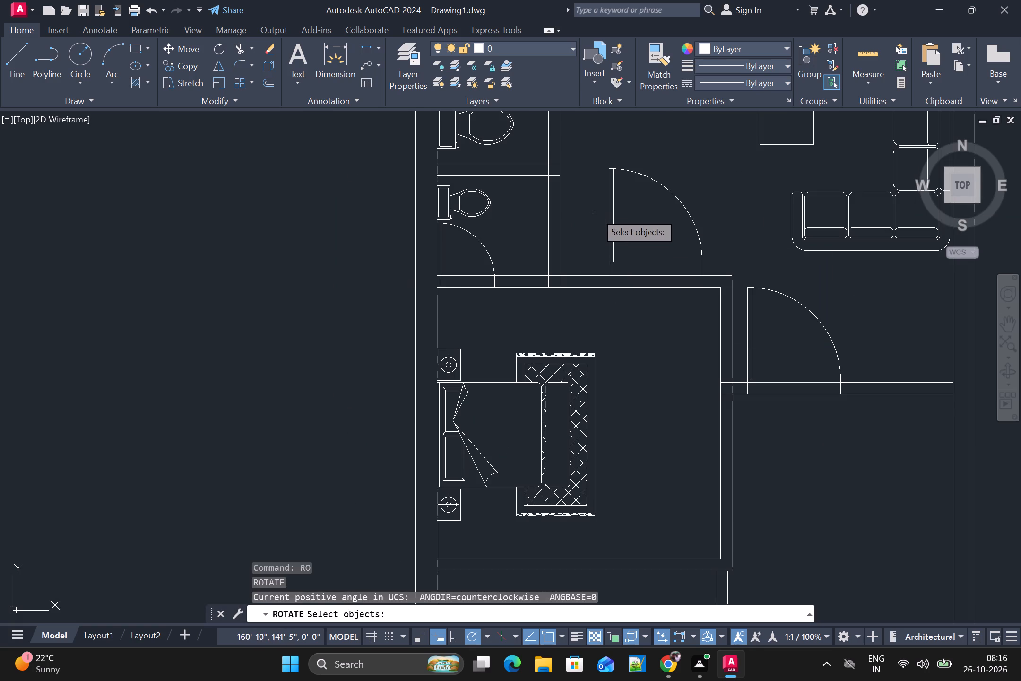
click(611, 199)
key(space)
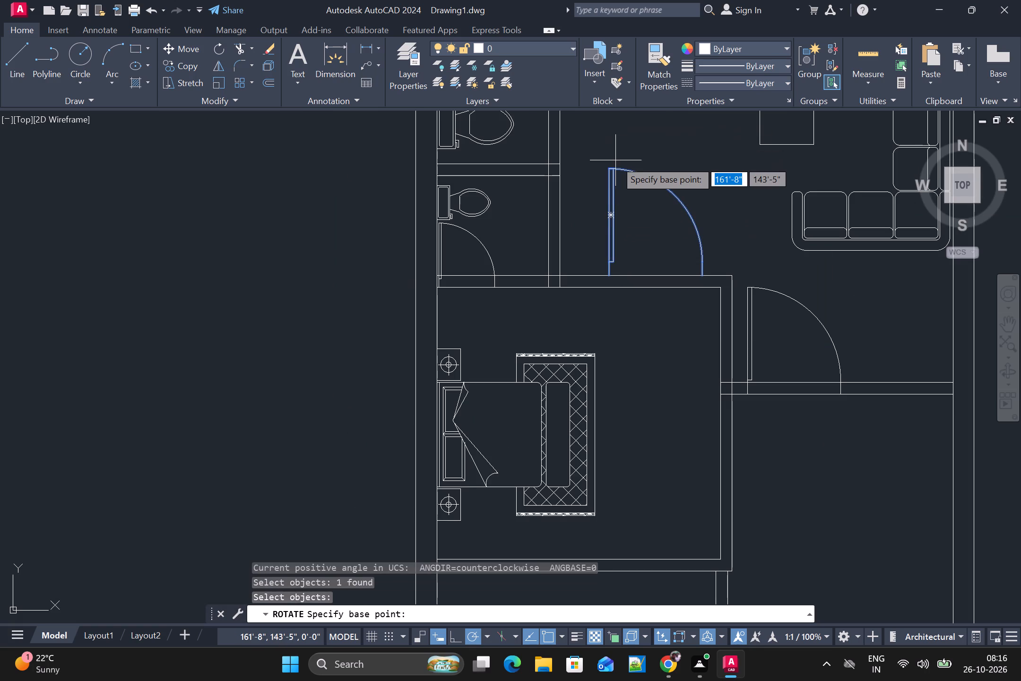
click(606, 168)
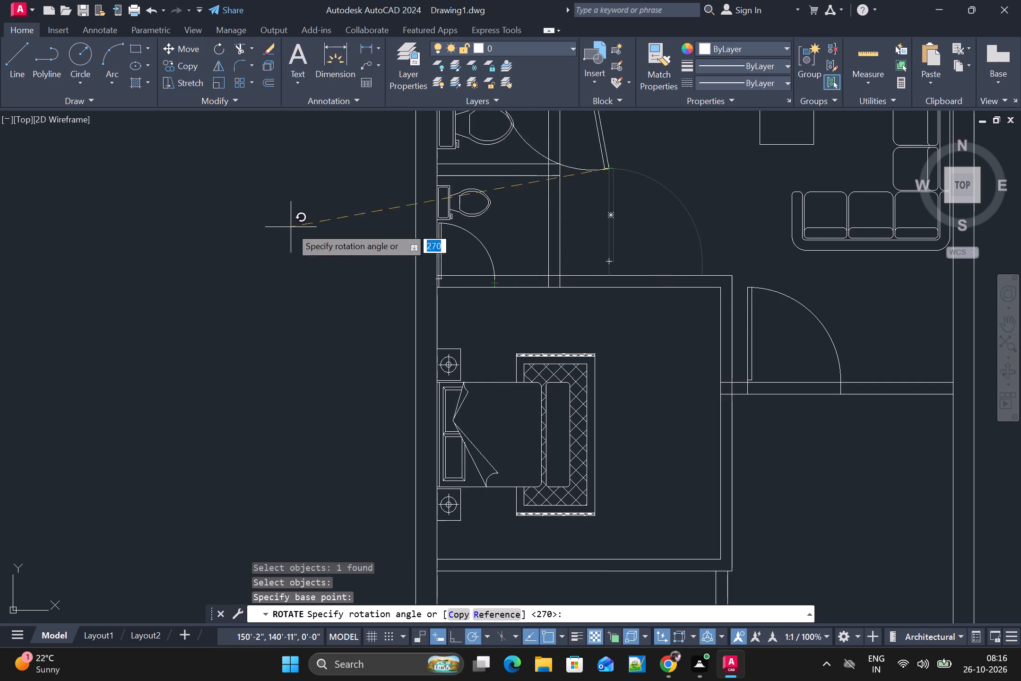
click(241, 162)
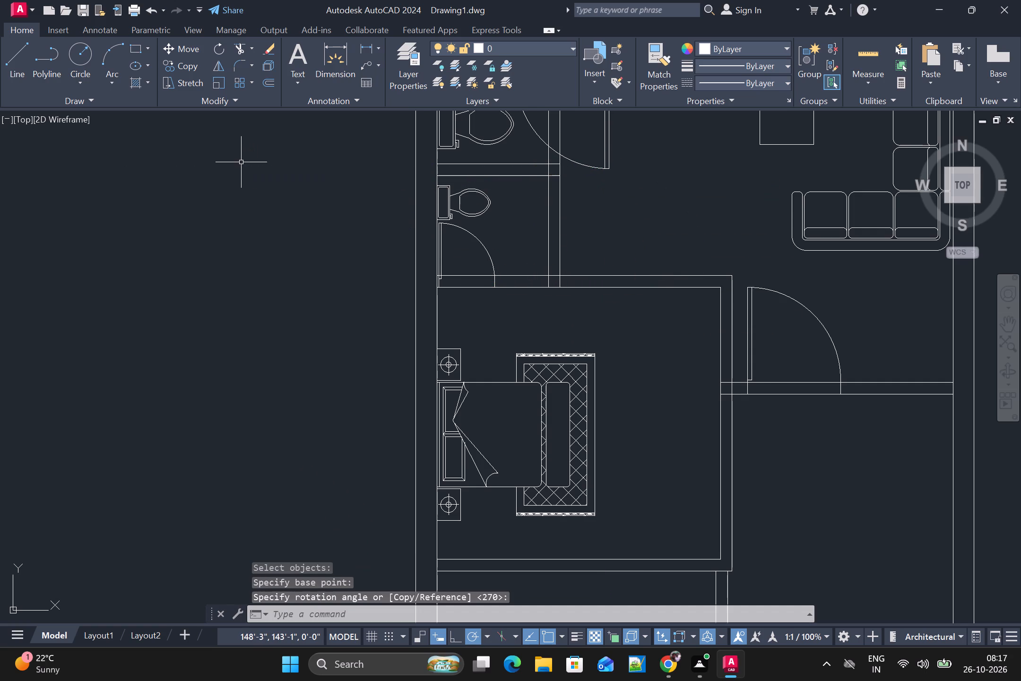
Move the rotated door by its leaf-side jamb end onto the living-room face of the lower bedroom's top wall, near the corner, swinging into the bedroom.
key(m)
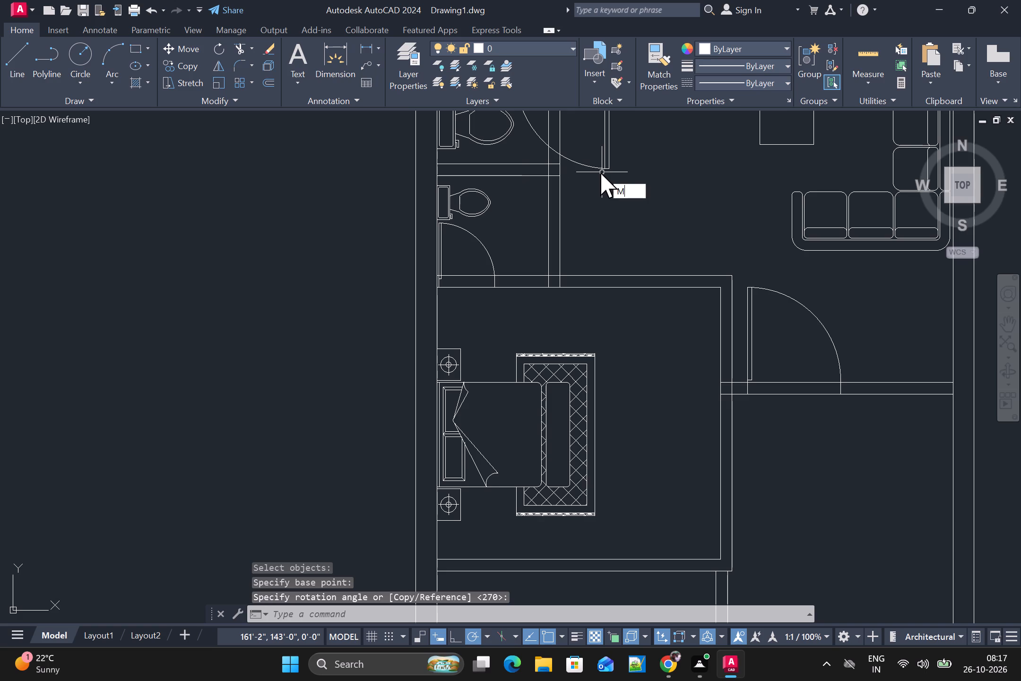
key(space)
click(600, 171)
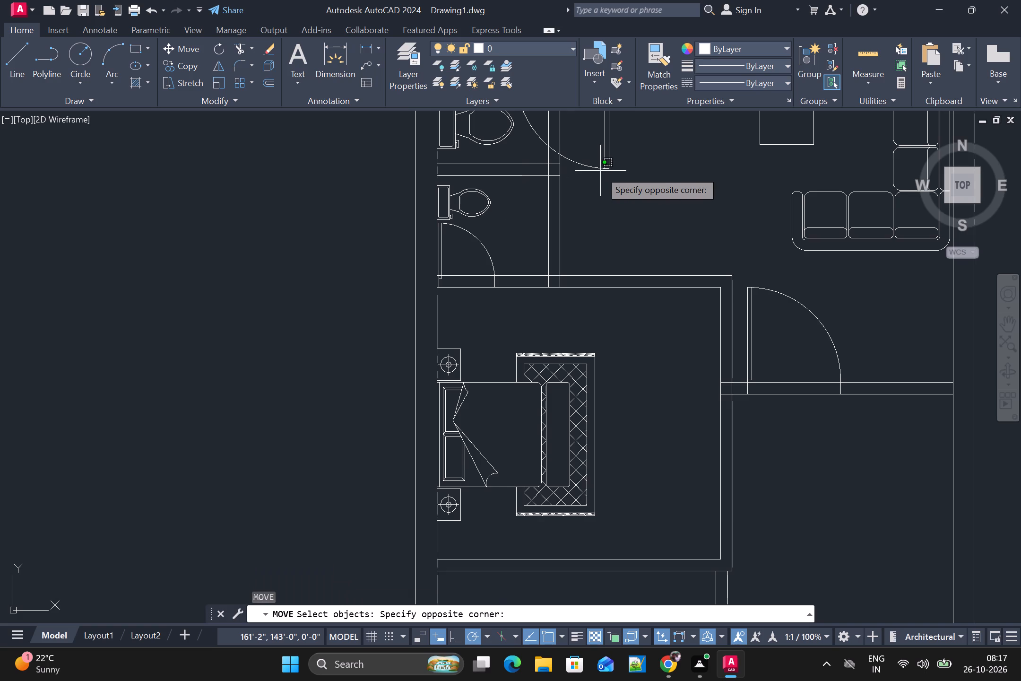
click(600, 166)
key(space)
scroll(600, 166, down, 1)
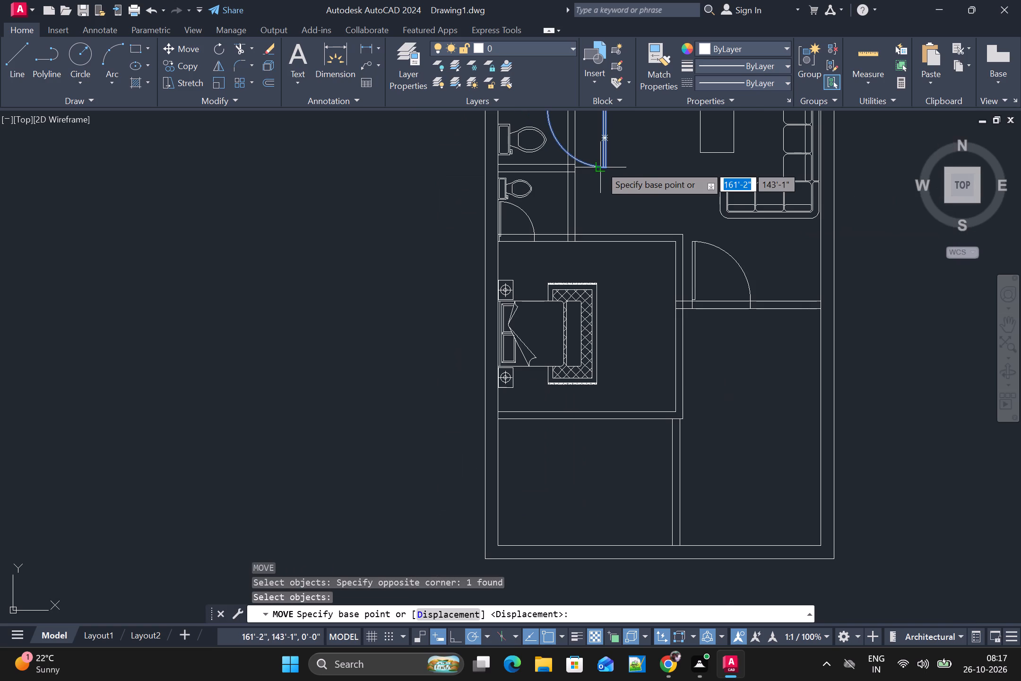
middle_drag(600, 166, 588, 254)
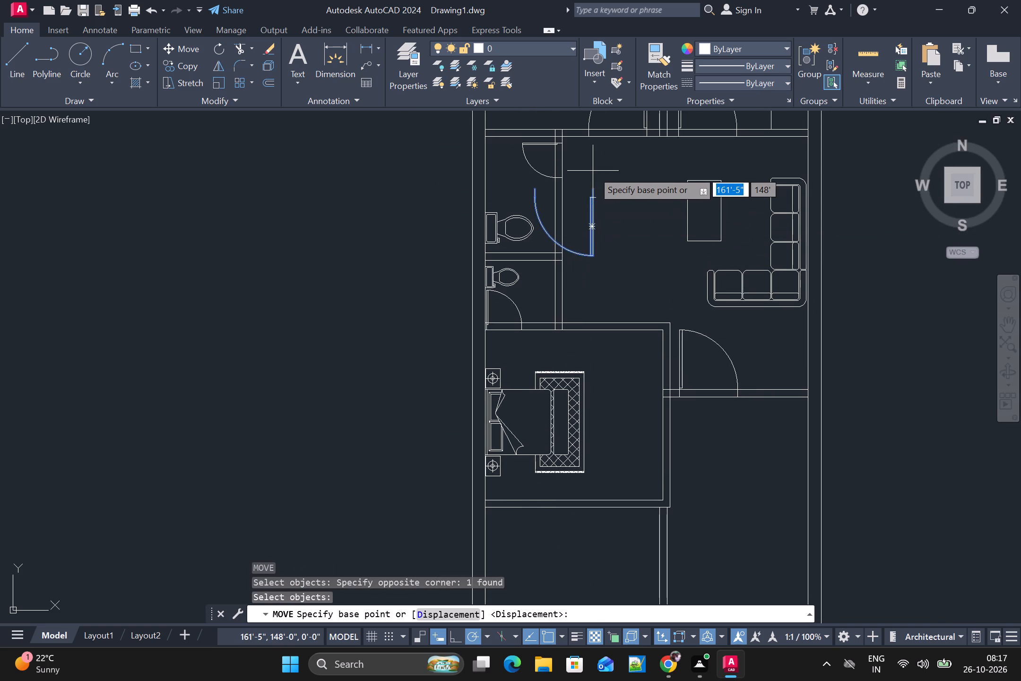
scroll(593, 171, up, 3)
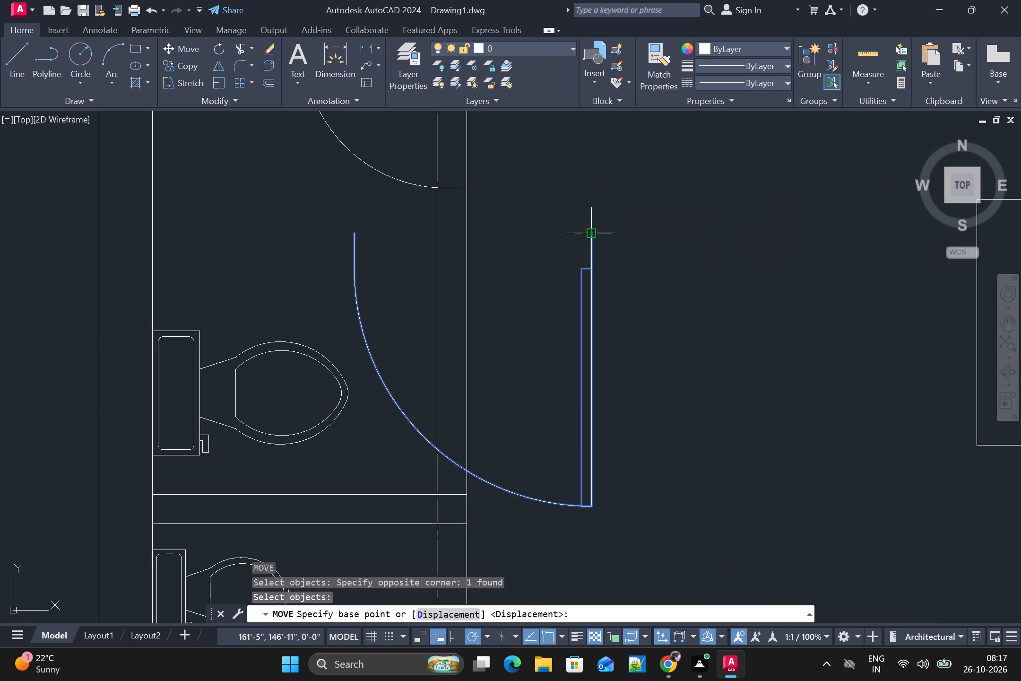
click(592, 230)
scroll(592, 230, down, 3)
scroll(641, 361, up, 2)
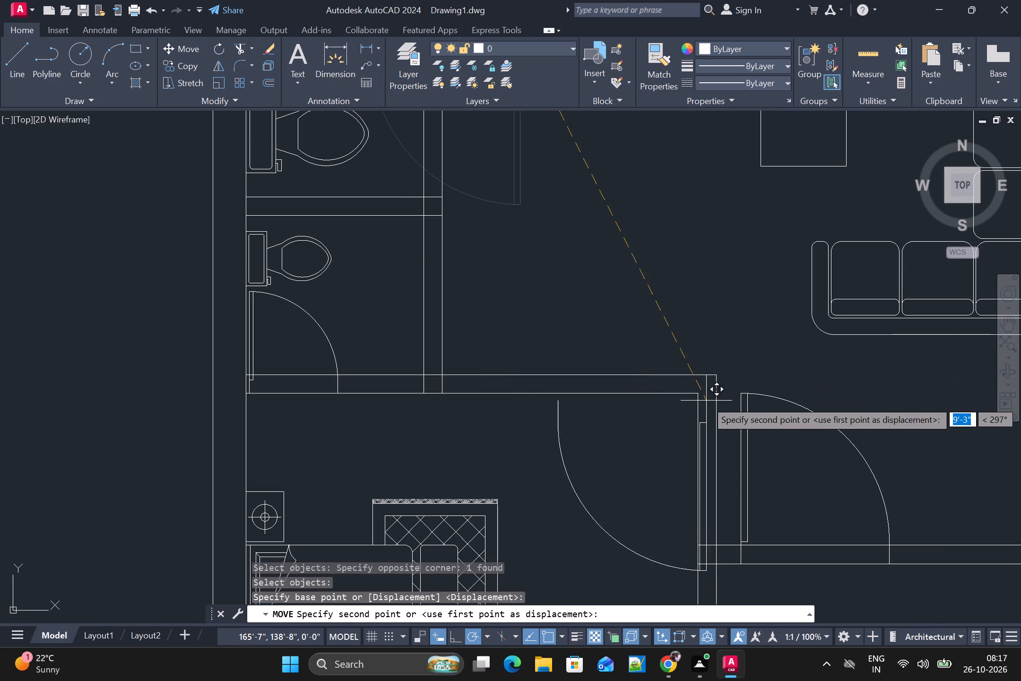
click(681, 376)
Trim both lines of the lower bedroom's top wall across the new door opening.
scroll(714, 385, down, 2)
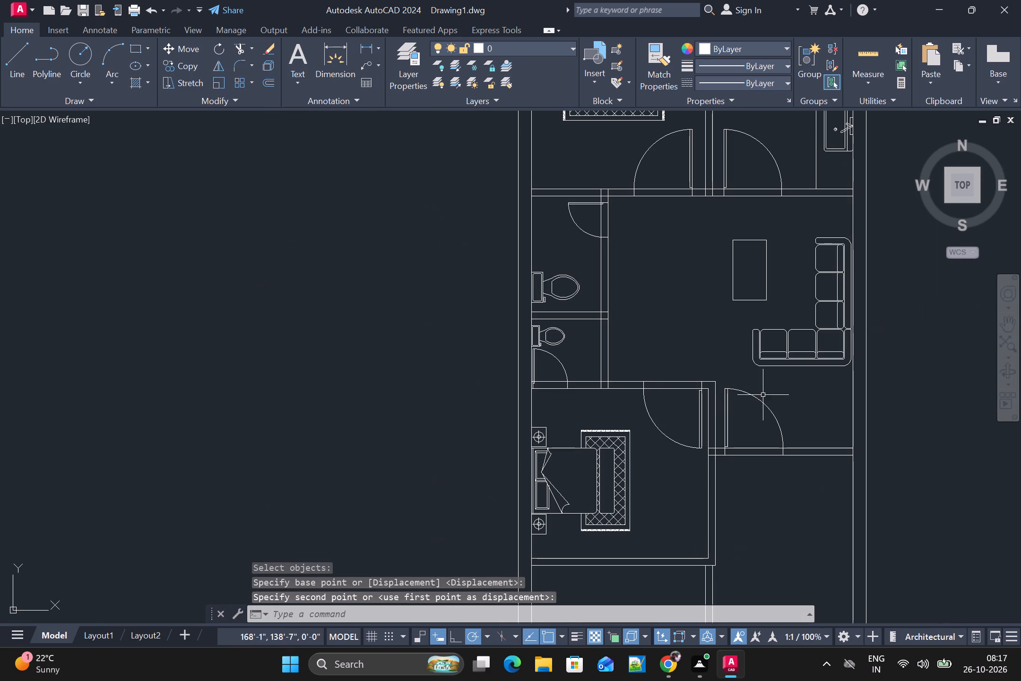
scroll(787, 400, down, 1)
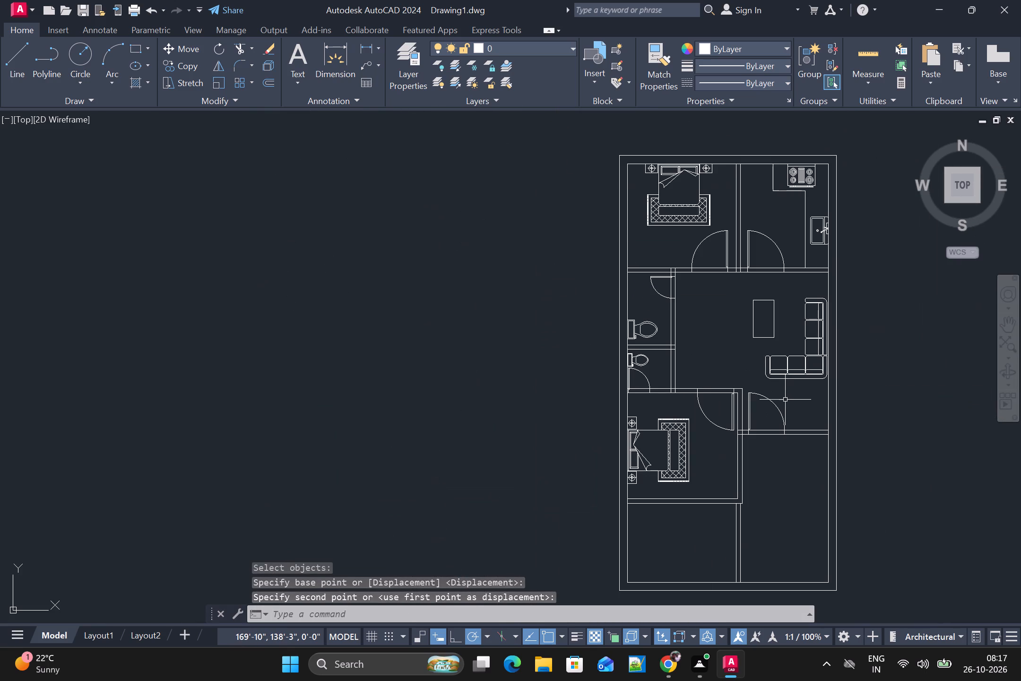
scroll(647, 499, down, 1)
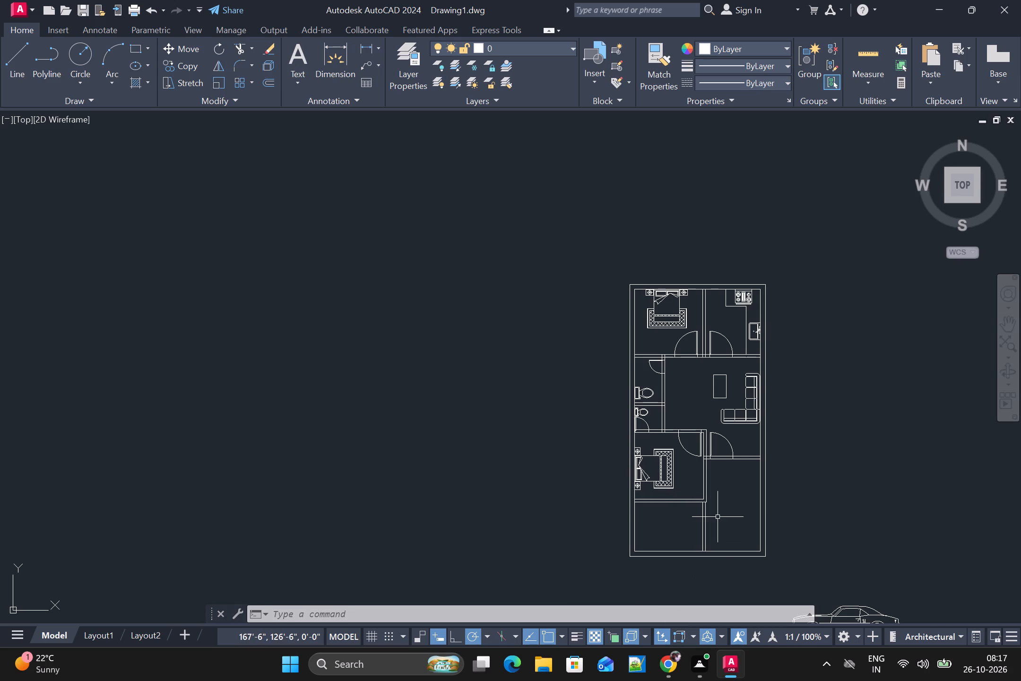
text(TR)
key(space)
scroll(676, 420, up, 5)
drag(731, 461, 733, 463)
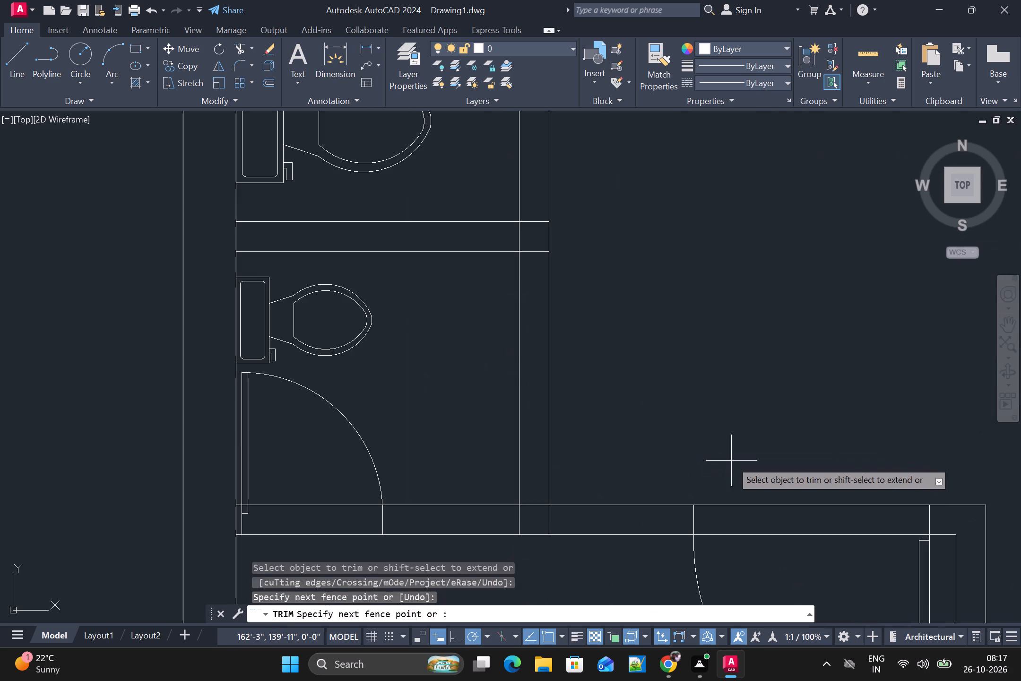
drag(733, 463, 781, 553)
Trim both lines of the upper toilet's living-room wall across its door opening.
scroll(781, 550, down, 2)
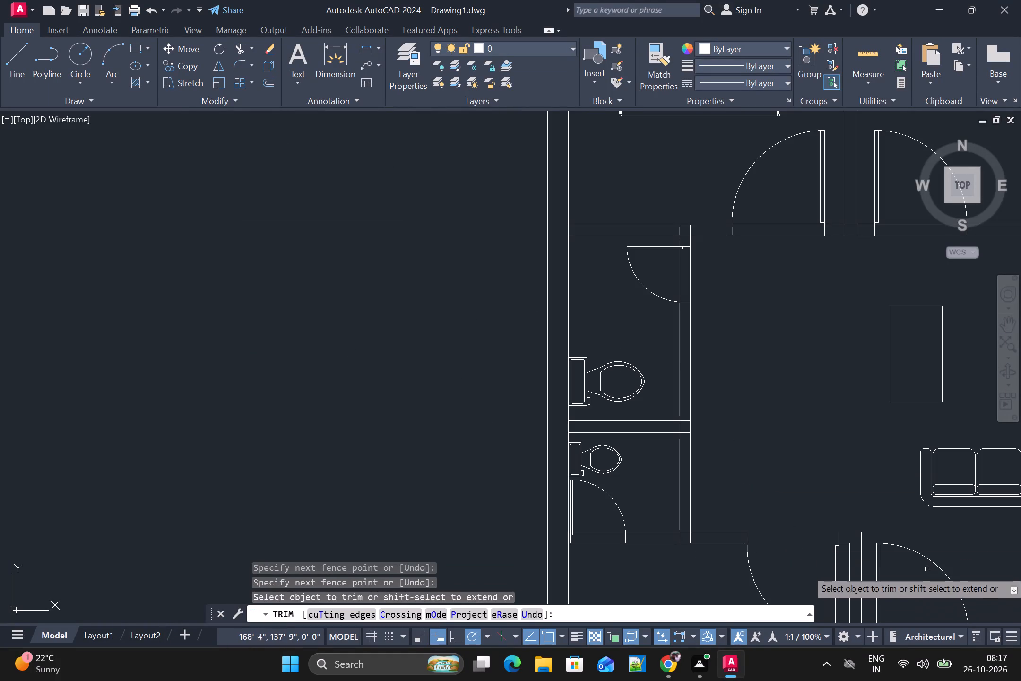
scroll(816, 464, down, 1)
scroll(767, 359, up, 2)
drag(724, 334, 704, 331)
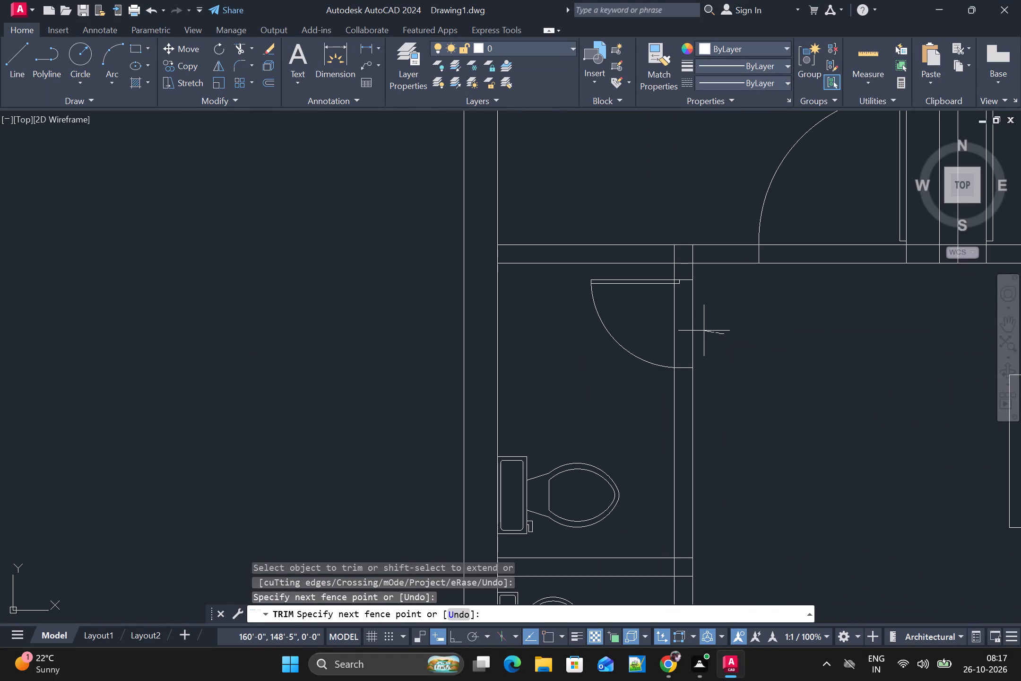
drag(704, 331, 670, 327)
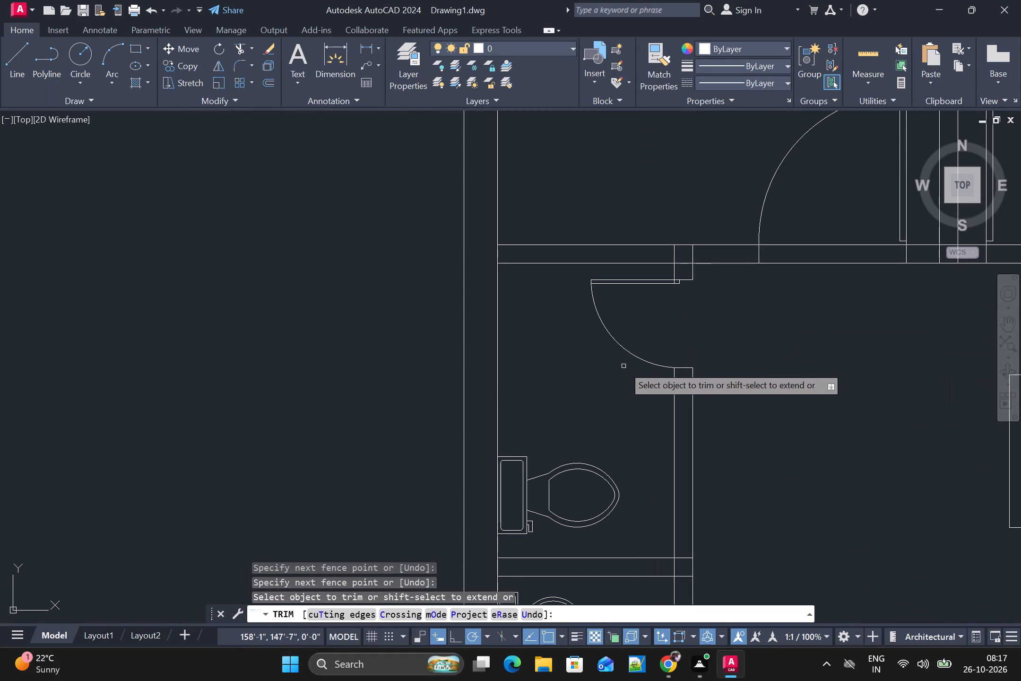
Trim the wall lines above the living room across the upper bedroom and kitchen door openings.
drag(865, 215, 852, 293)
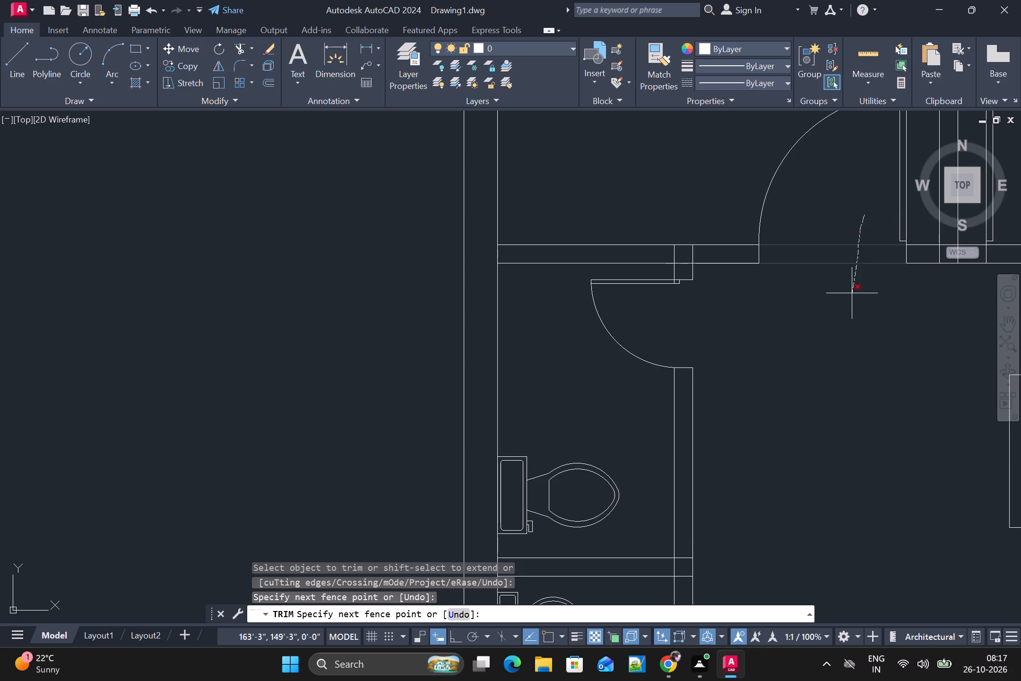
drag(852, 293, 843, 307)
scroll(820, 345, down, 3)
drag(873, 319, 873, 323)
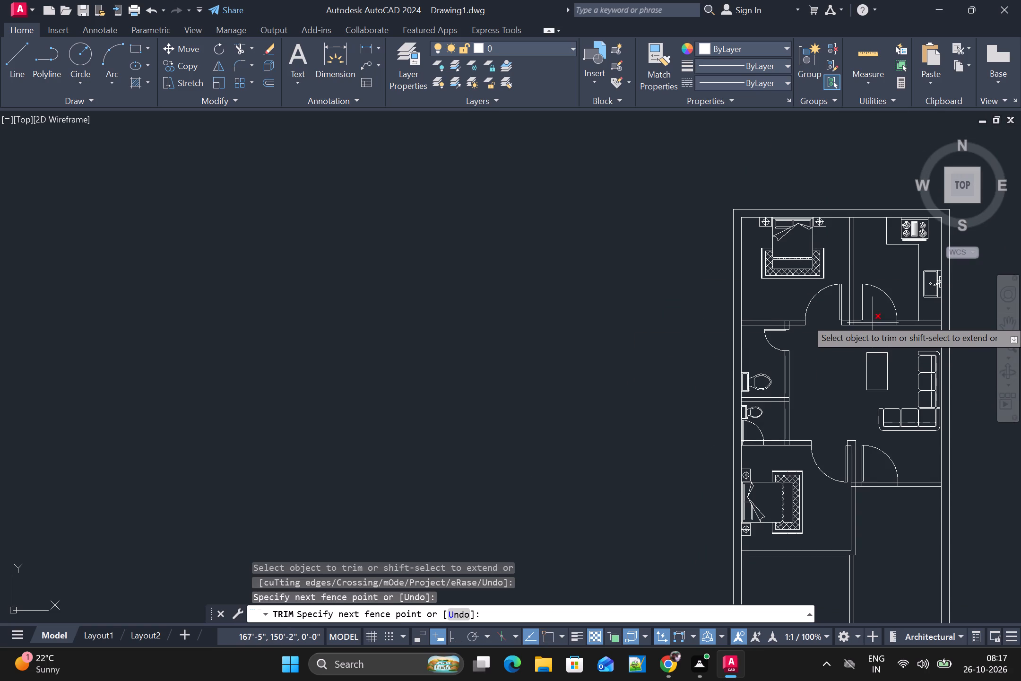
drag(873, 323, 873, 335)
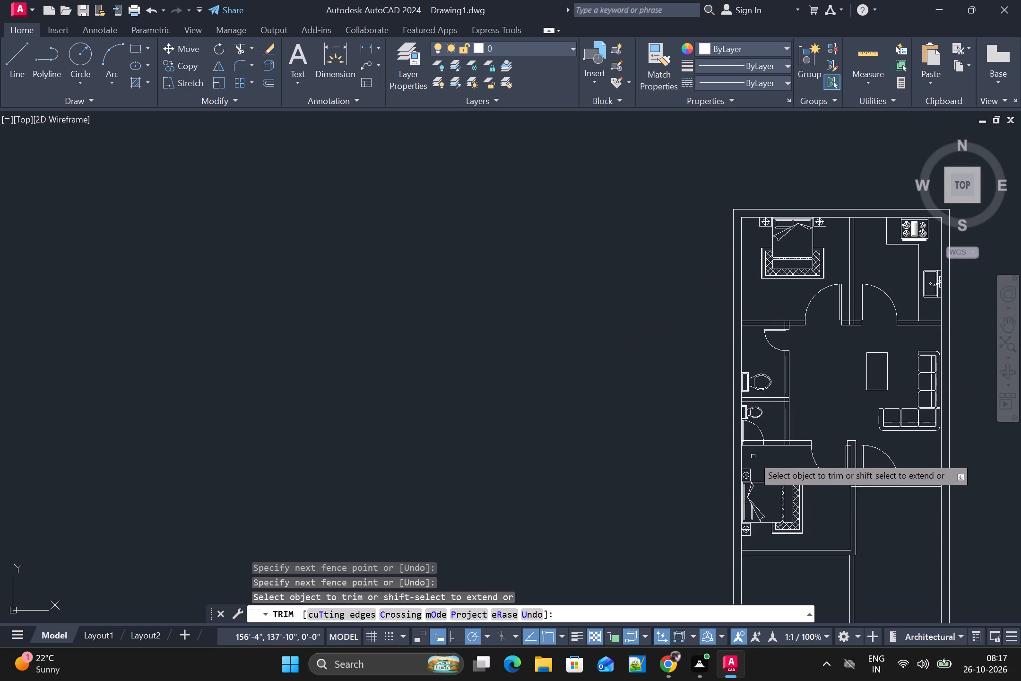
Trim the wall lines across the lower toilet's door opening and the door opening in the short partition below the living room.
scroll(753, 456, up, 2)
drag(745, 401, 748, 432)
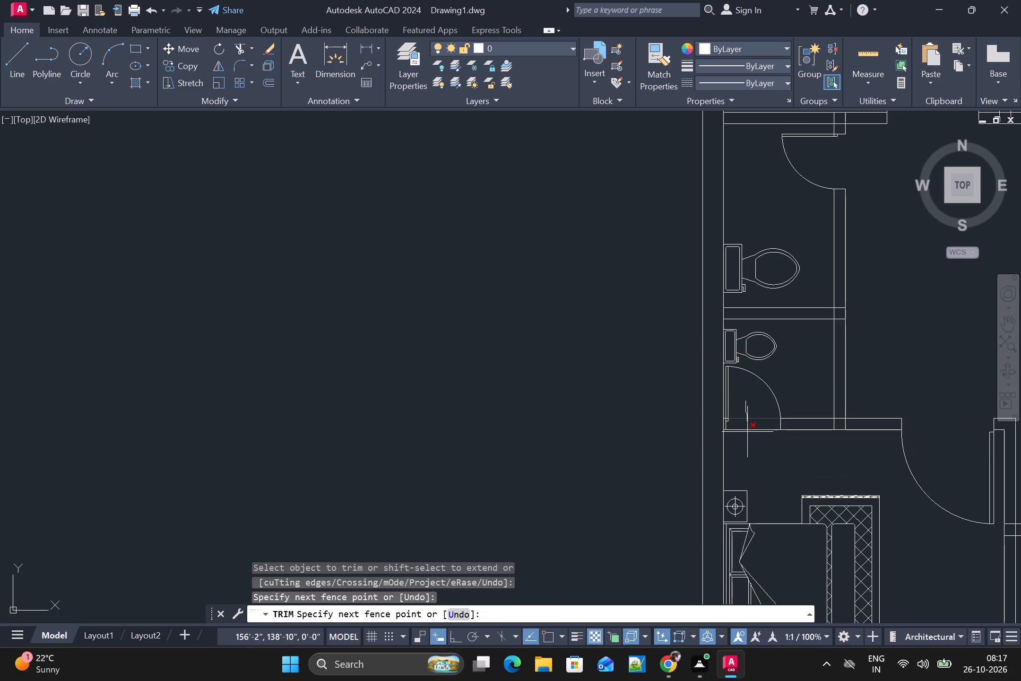
drag(748, 432, 751, 443)
scroll(752, 443, down, 1)
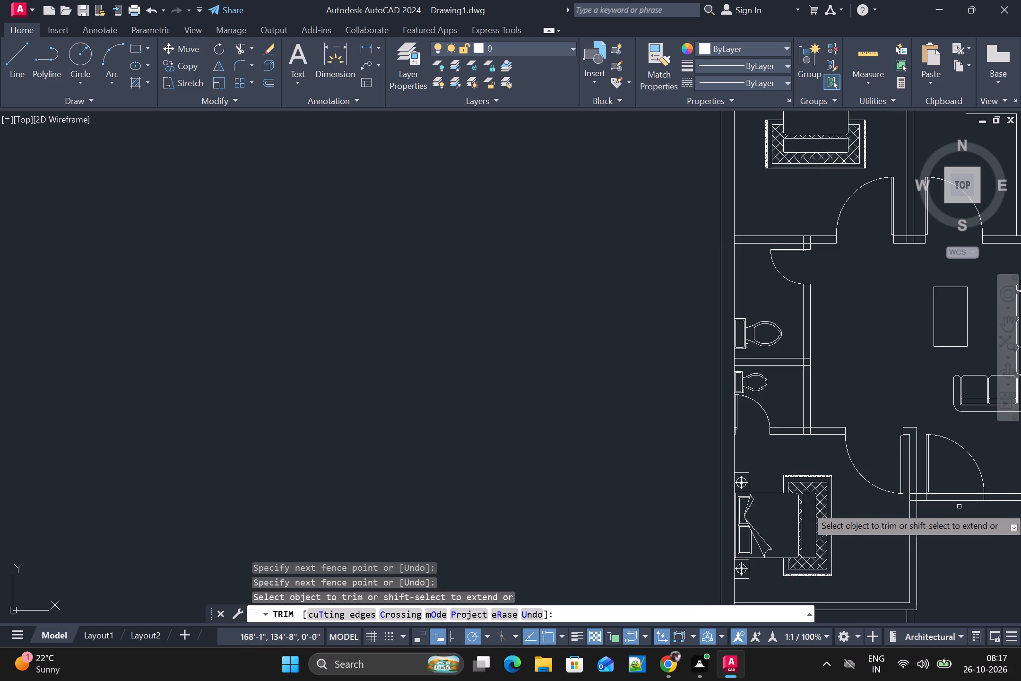
drag(941, 485, 943, 506)
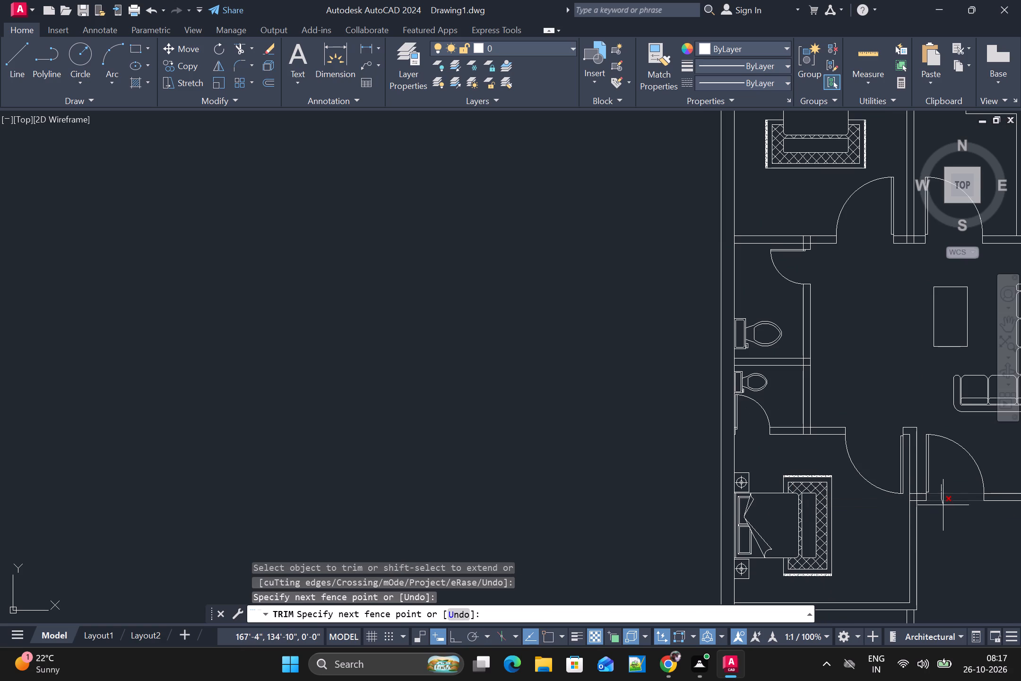
drag(943, 506, 943, 505)
Trim the right outer wall's inner line between the two faces of the short partition below the living room.
scroll(946, 509, down, 2)
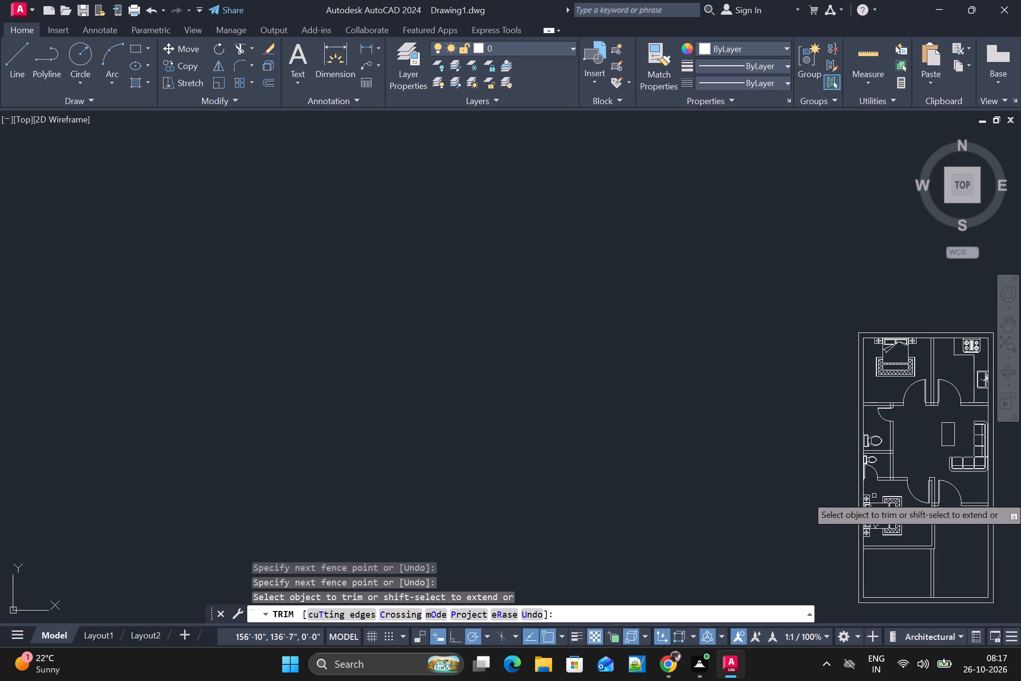
scroll(888, 498, down, 1)
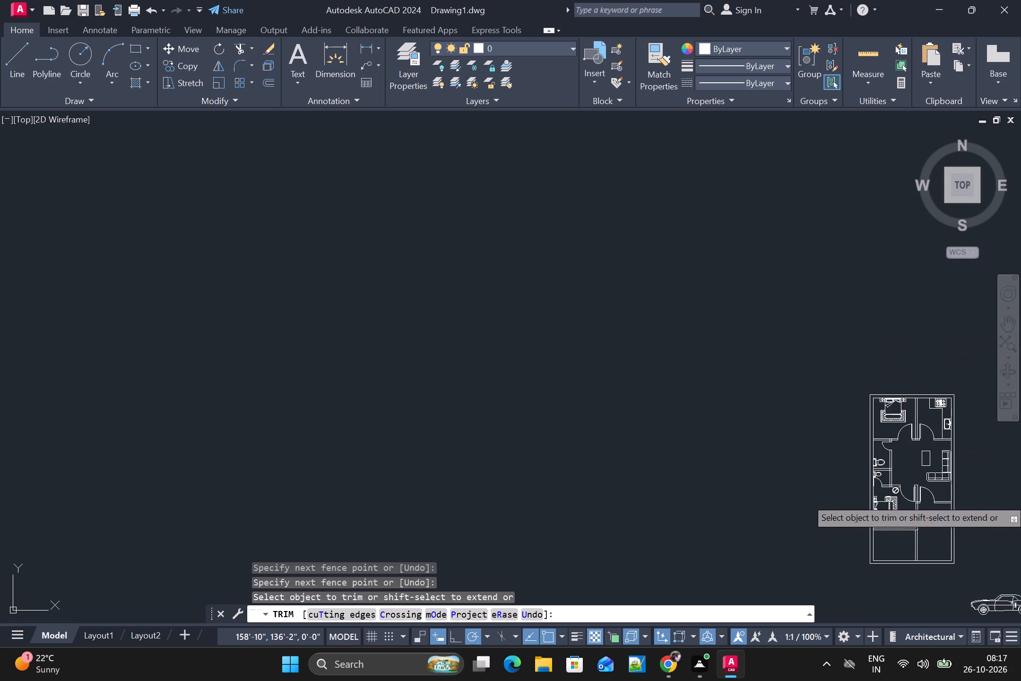
middle_drag(886, 494, 573, 432)
scroll(638, 479, up, 2)
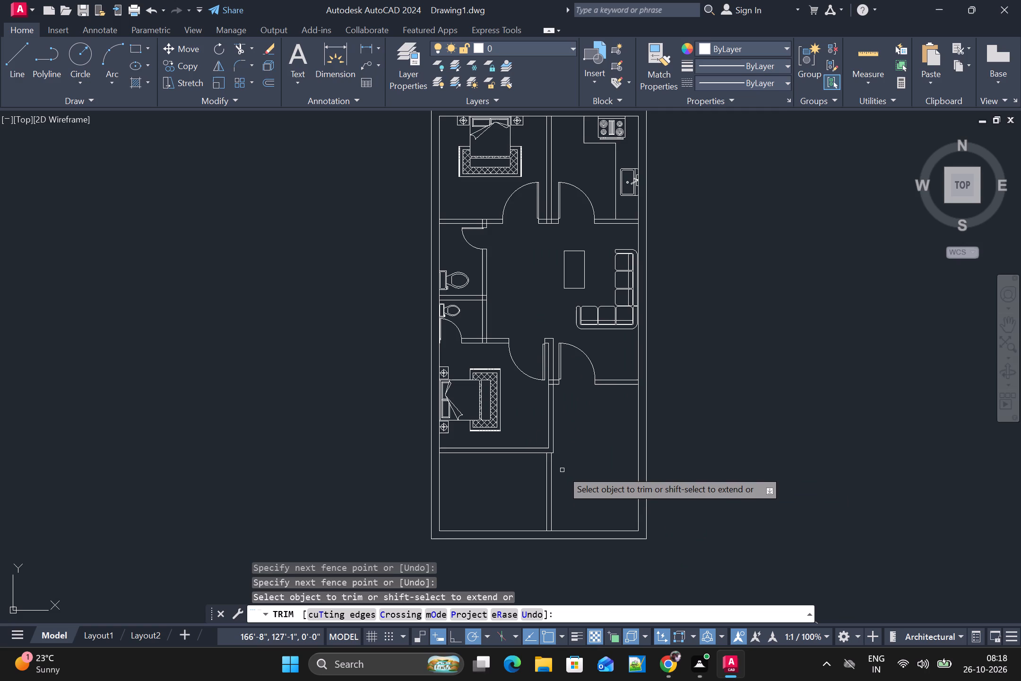
scroll(694, 392, up, 1)
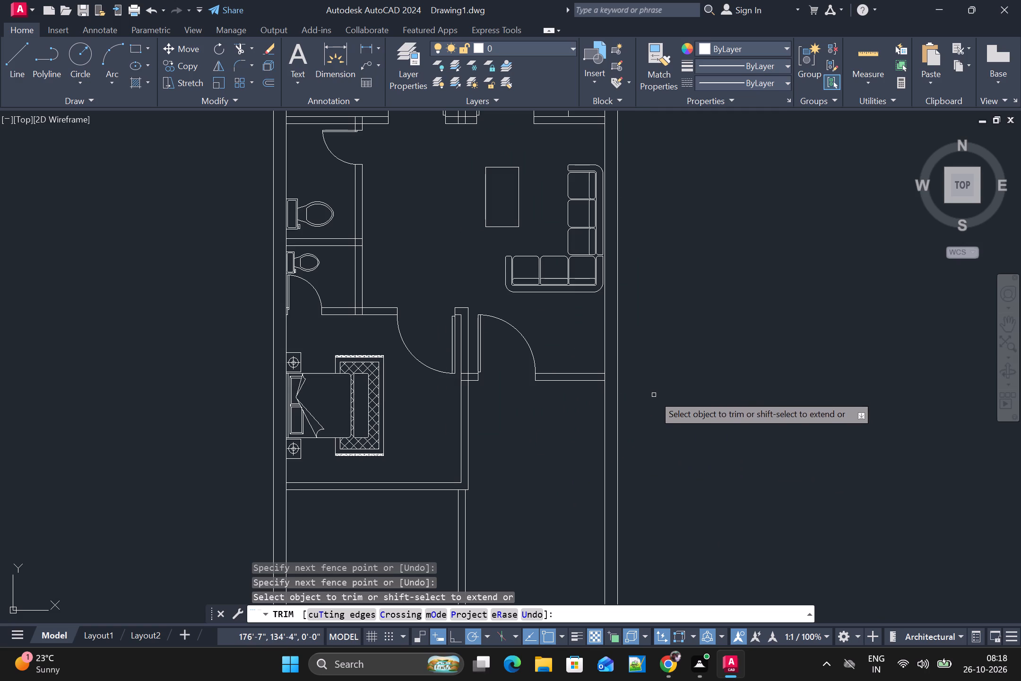
scroll(628, 398, up, 1)
scroll(550, 371, up, 2)
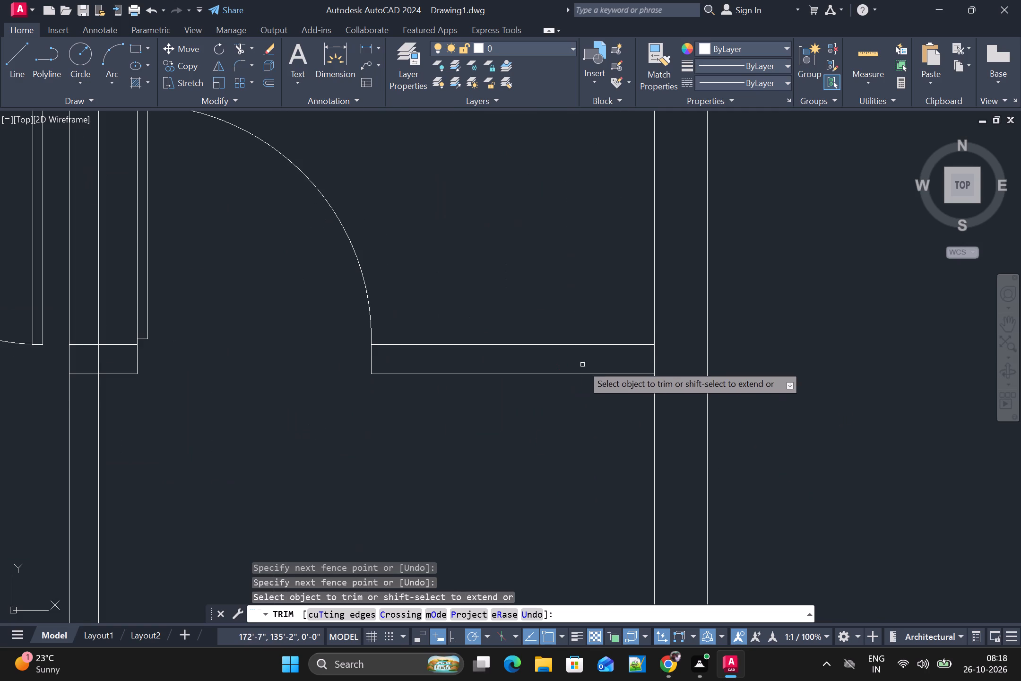
drag(659, 350, 649, 351)
Trim the right outer wall's inner line where the wall between the kitchen and living room meets it.
scroll(634, 356, down, 2)
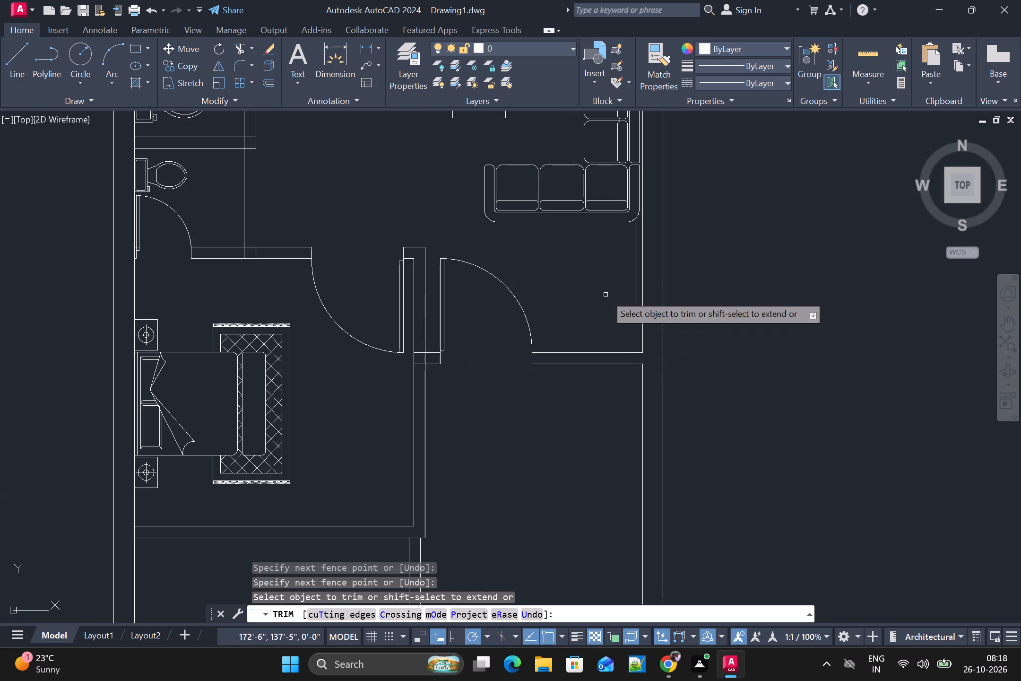
scroll(565, 321, down, 1)
scroll(592, 196, down, 1)
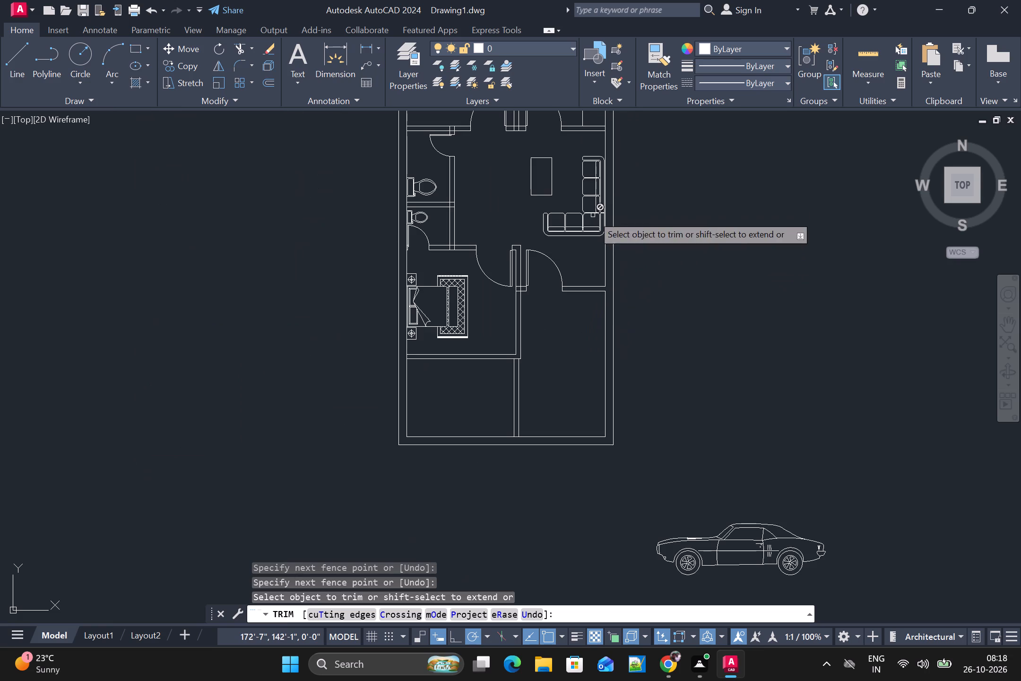
middle_drag(593, 215, 579, 349)
scroll(583, 249, up, 2)
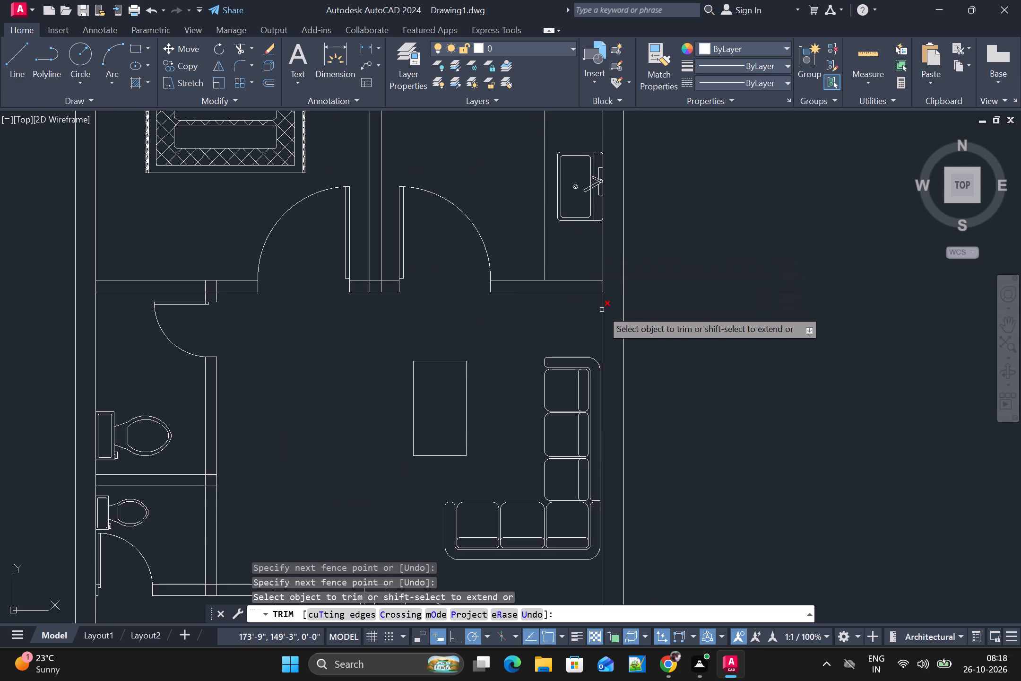
scroll(602, 310, up, 3)
drag(615, 223, 588, 215)
scroll(582, 223, down, 1)
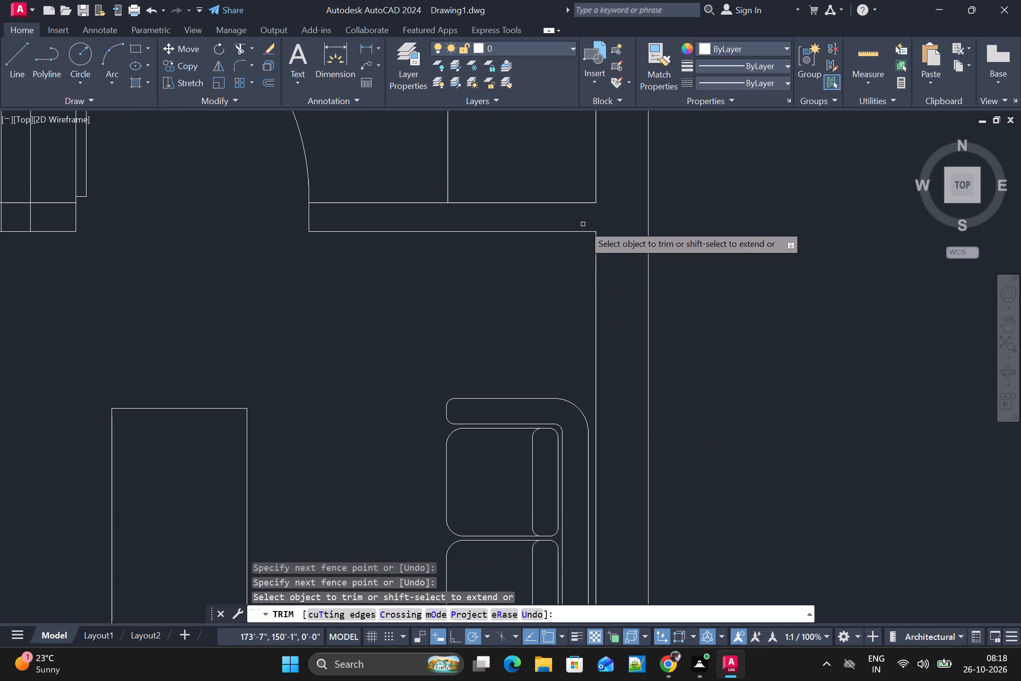
scroll(479, 257, down, 3)
scroll(457, 170, down, 1)
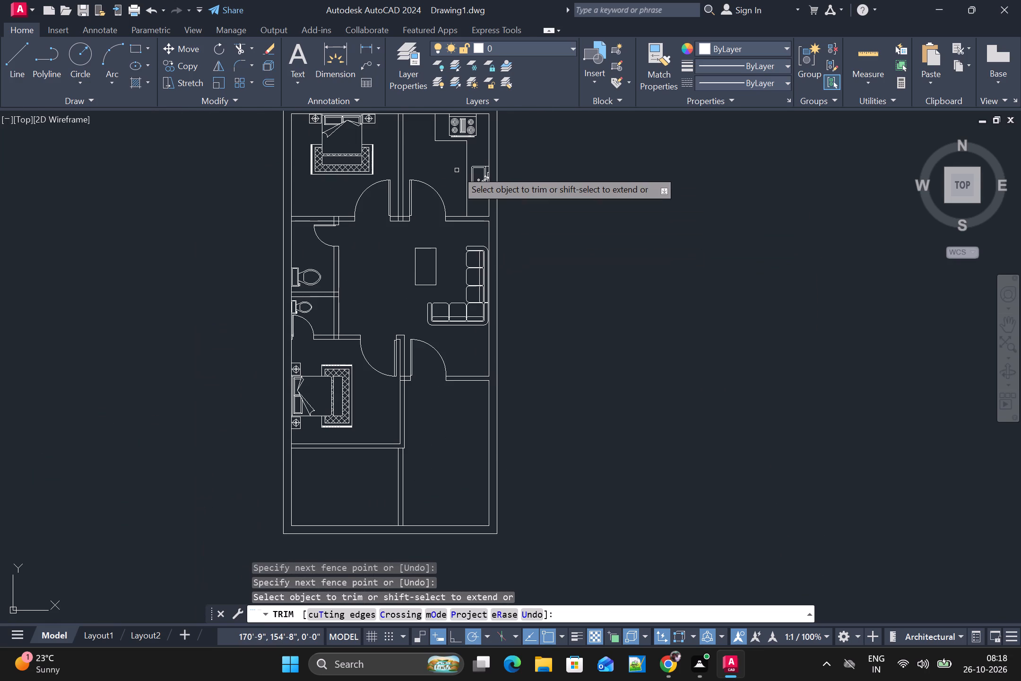
Trim the overlapping wall lines where the upper toilet's side partition meets the wall below the upper bedroom.
scroll(450, 186, down, 1)
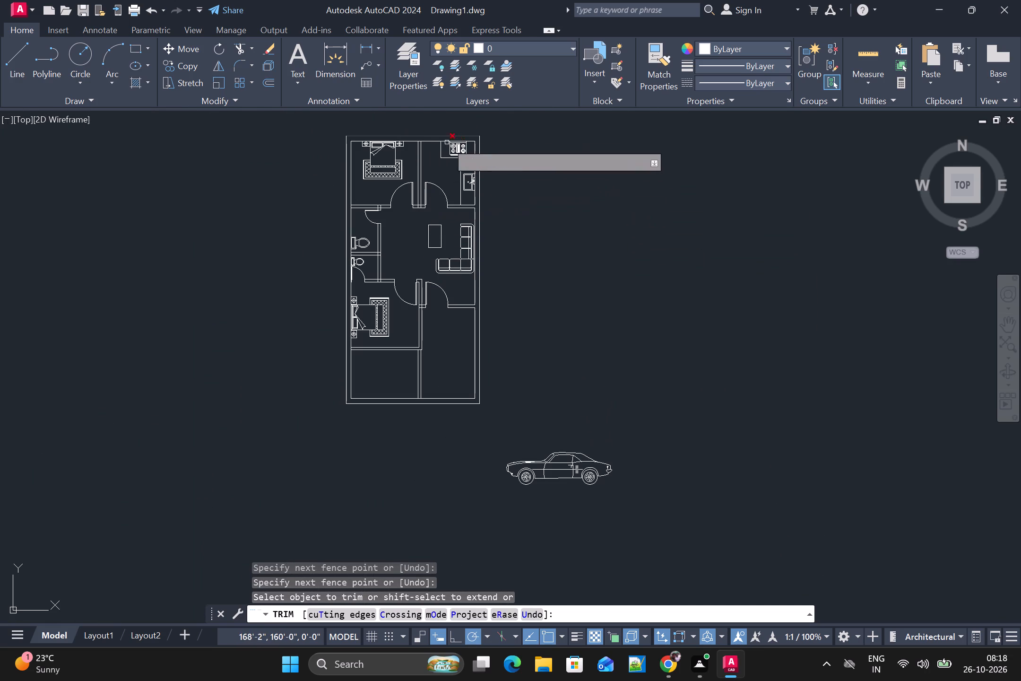
scroll(476, 145, up, 2)
scroll(332, 309, up, 3)
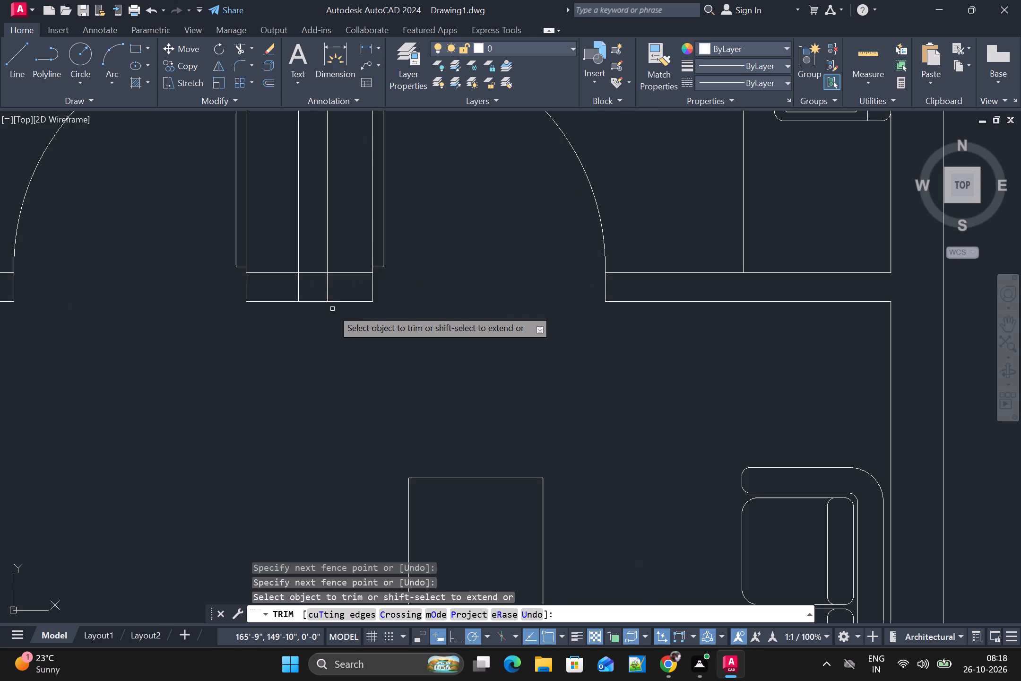
scroll(332, 287, up, 2)
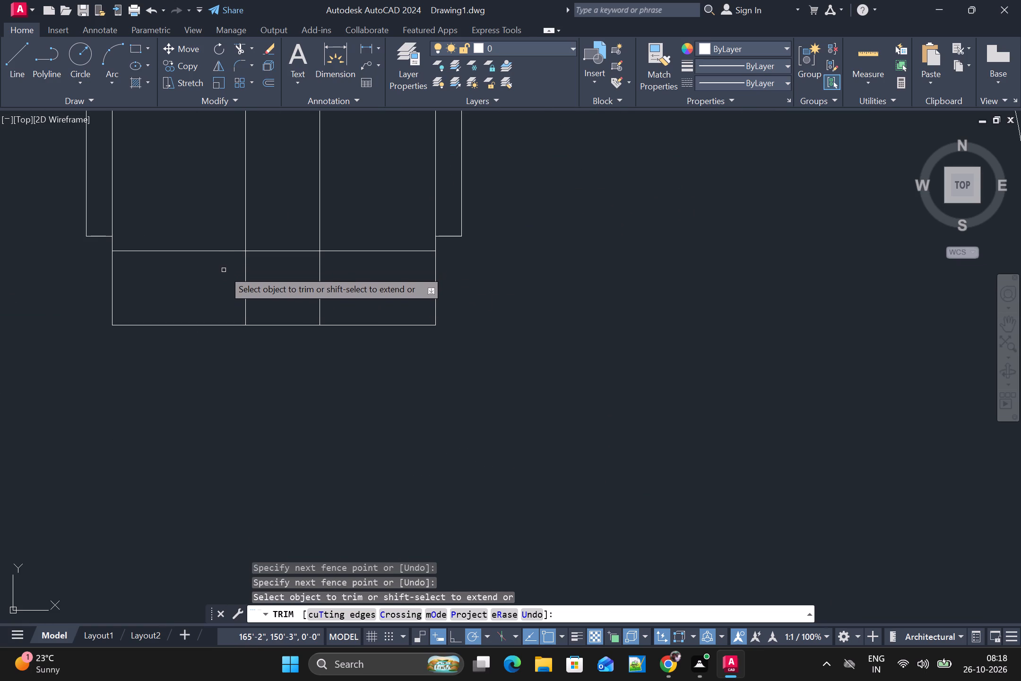
scroll(231, 274, down, 3)
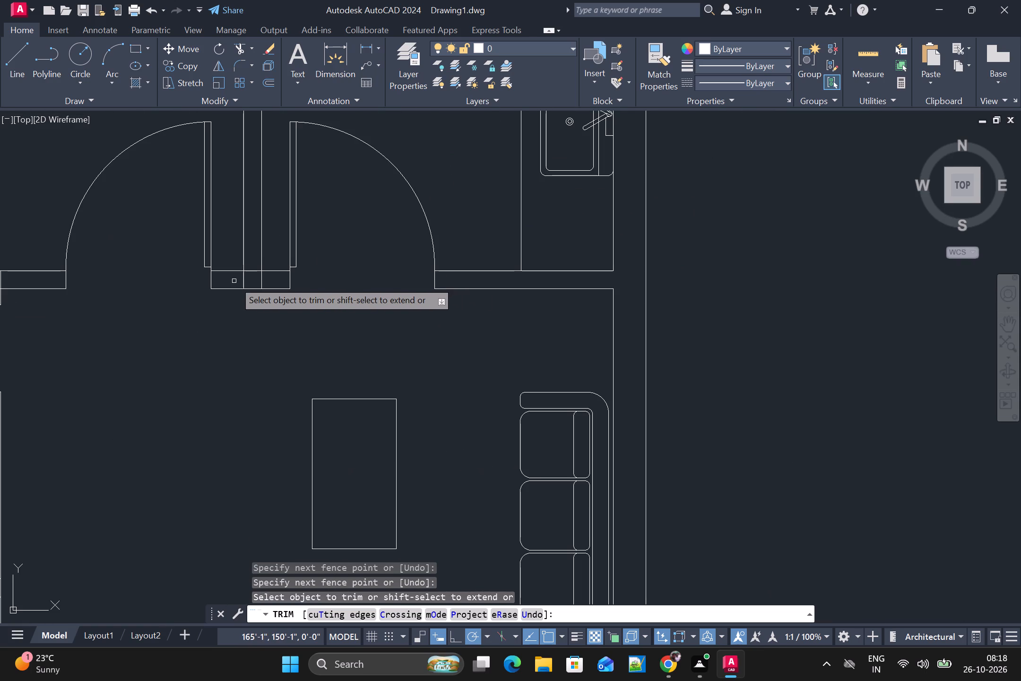
scroll(234, 281, down, 1)
scroll(93, 296, up, 2)
middle_drag(95, 296, 314, 333)
scroll(95, 296, down, 1)
scroll(311, 309, up, 3)
drag(300, 309, 188, 310)
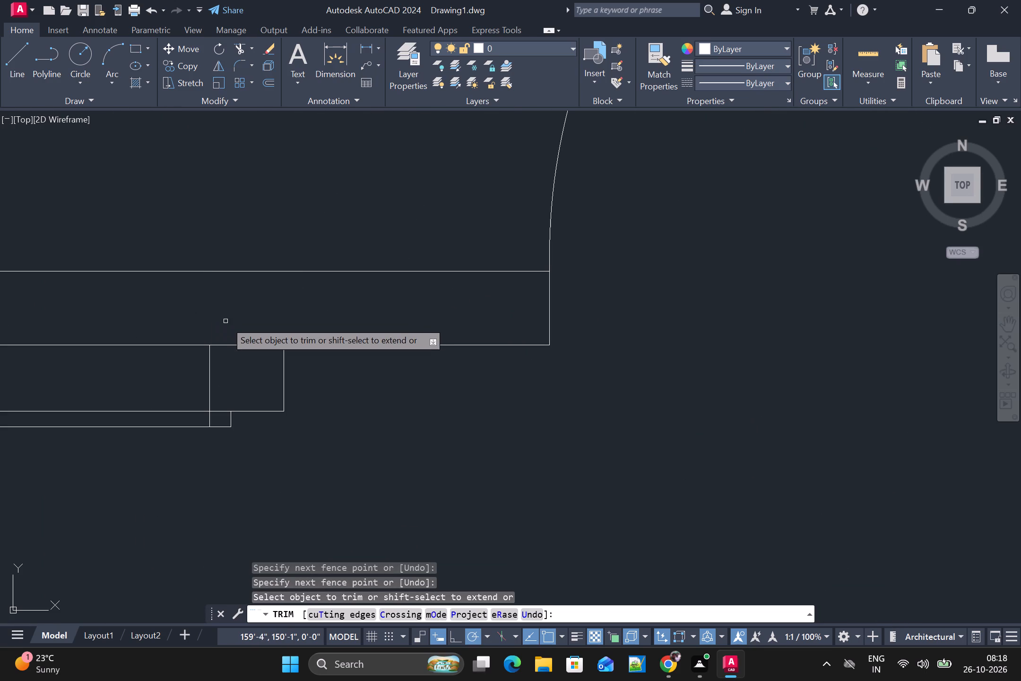
drag(230, 323, 239, 376)
Trim the top outer wall's inner line between the two faces of the partition between the upper bedroom and kitchen.
scroll(239, 376, down, 3)
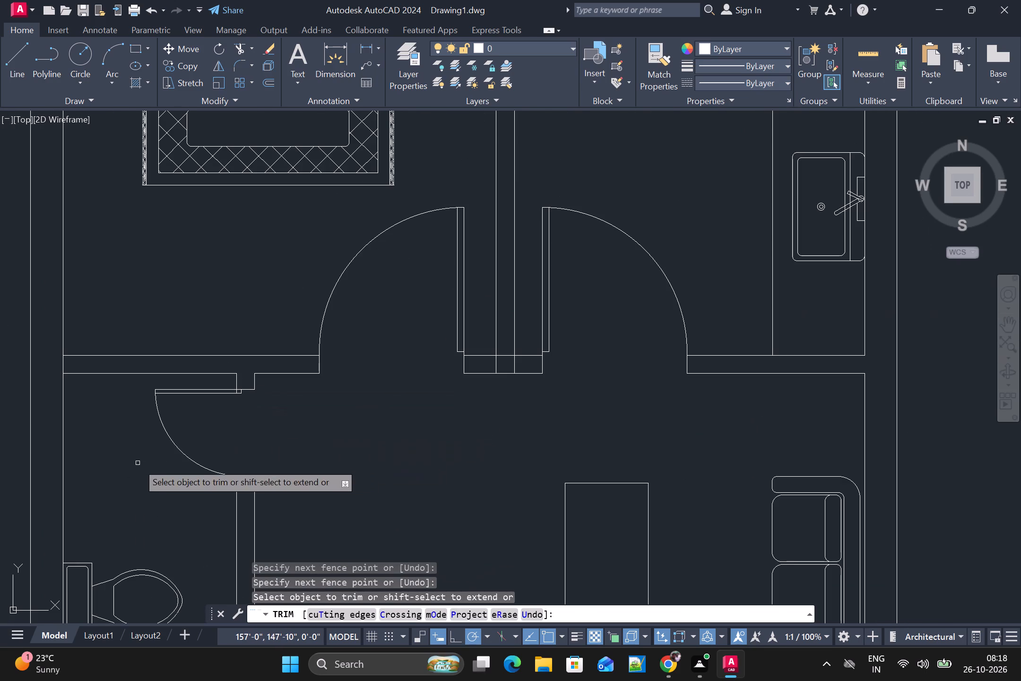
scroll(151, 463, down, 1)
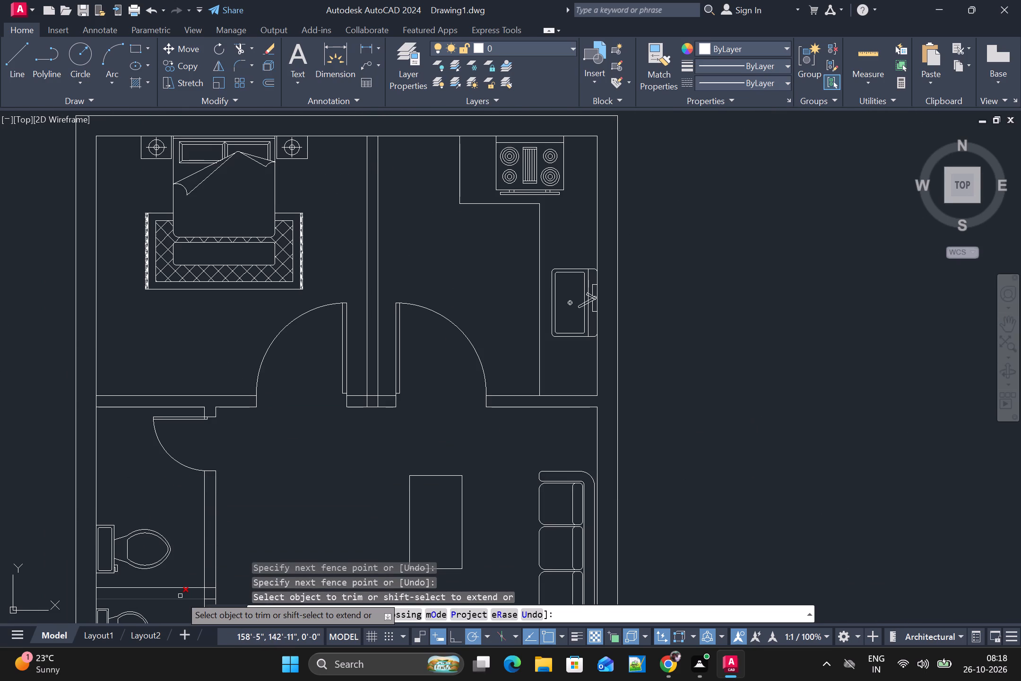
scroll(180, 595, down, 1)
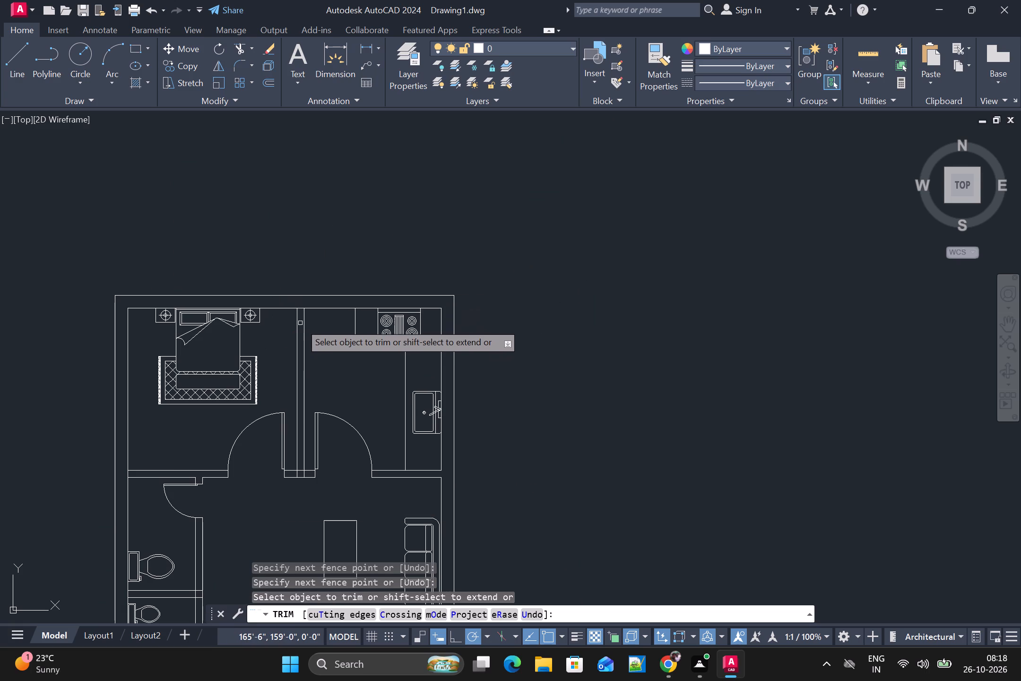
scroll(300, 323, up, 3)
drag(303, 245, 301, 266)
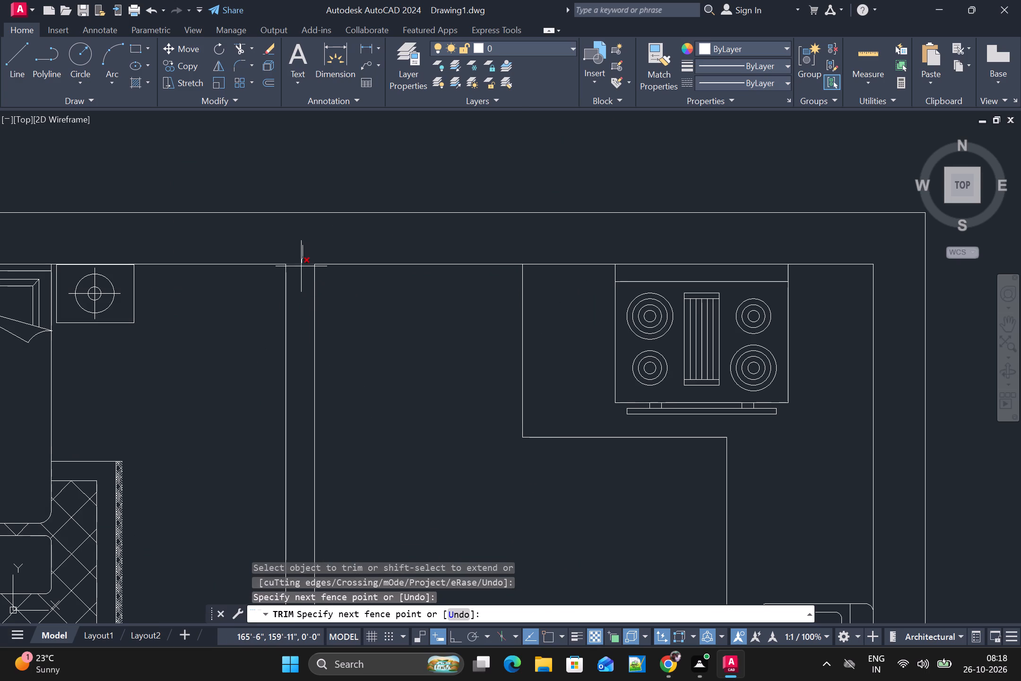
drag(301, 266, 299, 274)
Trim the overlapping lines where the bedroom–kitchen partition meets the wall above the living room.
scroll(295, 301, down, 2)
scroll(296, 445, down, 2)
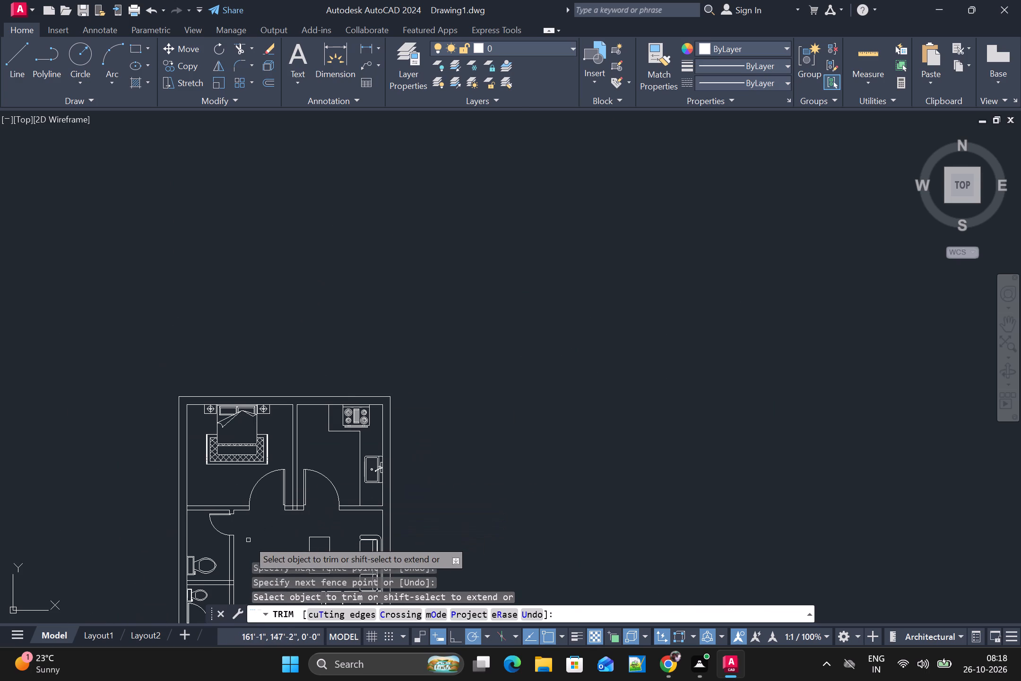
middle_drag(247, 540, 295, 356)
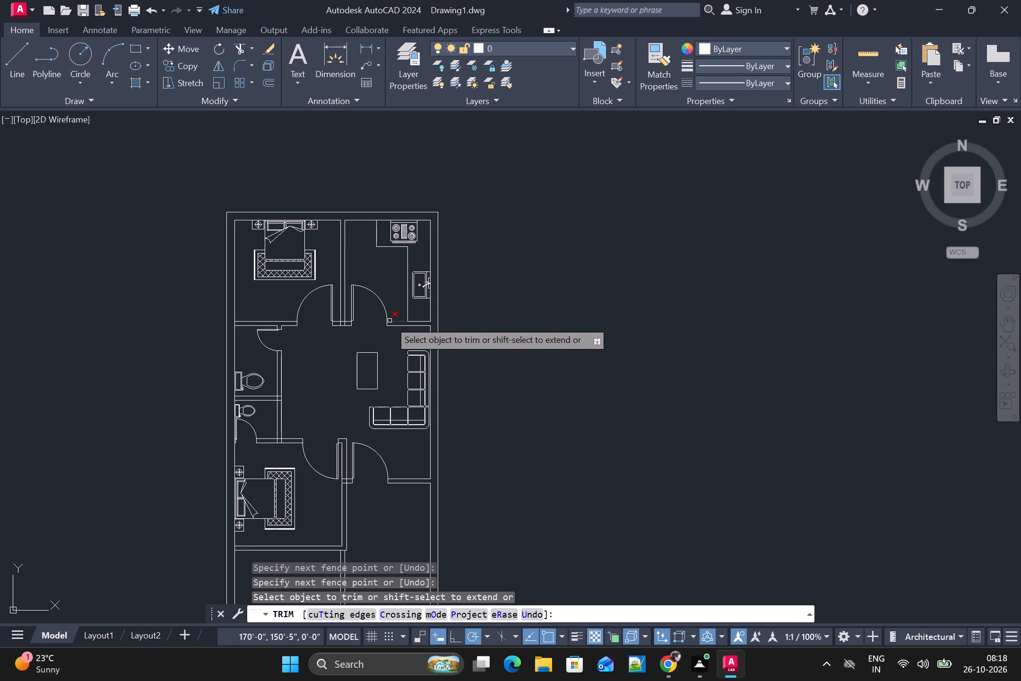
scroll(389, 321, up, 4)
drag(112, 340, 70, 346)
scroll(70, 346, up, 1)
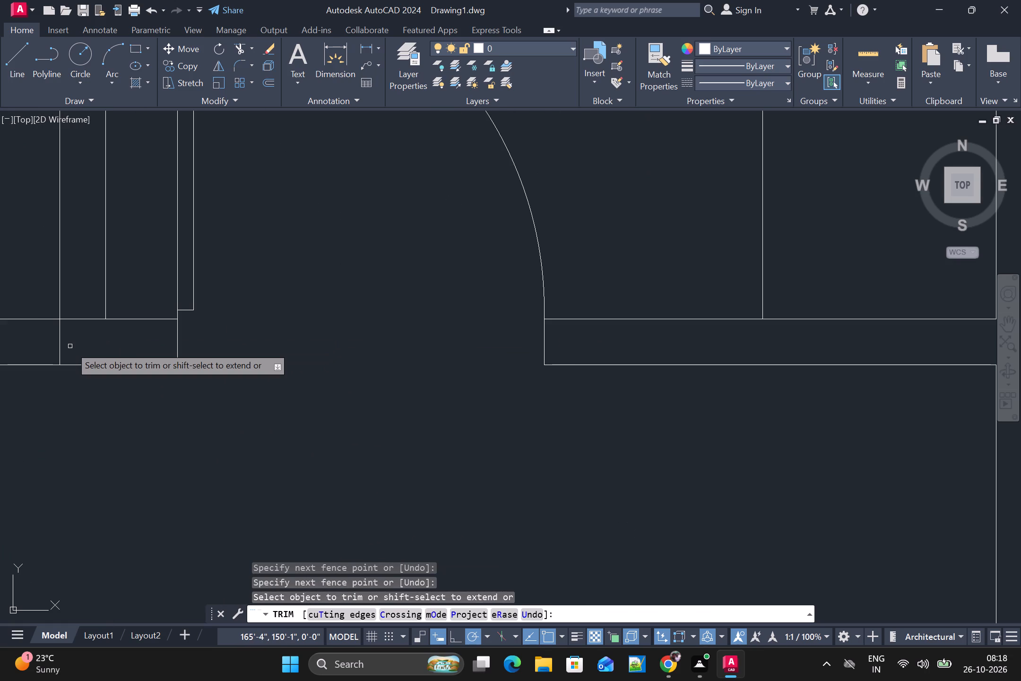
click(70, 346)
scroll(70, 347, up, 1)
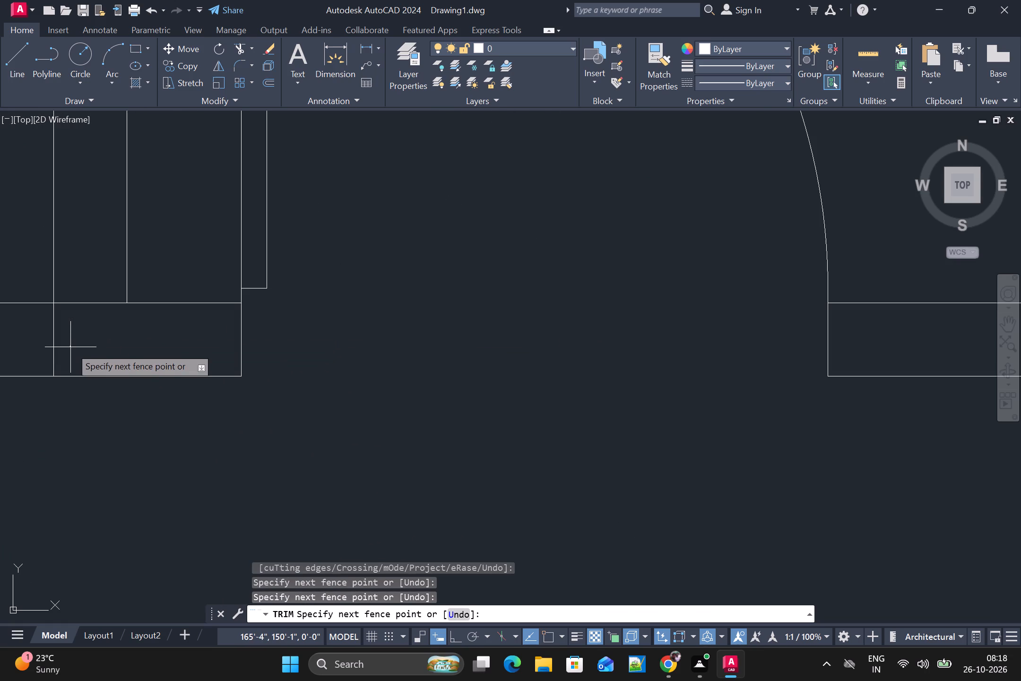
scroll(344, 323, down, 1)
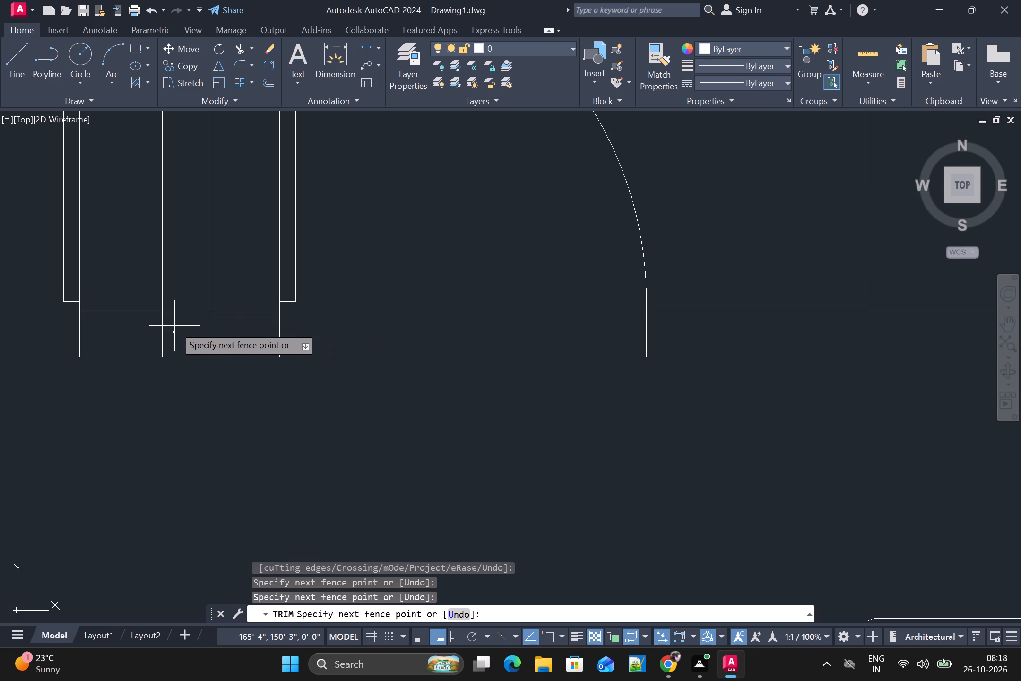
click(178, 308)
drag(165, 320, 158, 325)
Trim the overlapping lines where the partition between the two toilets meets their wall beside the living room.
scroll(164, 329, down, 2)
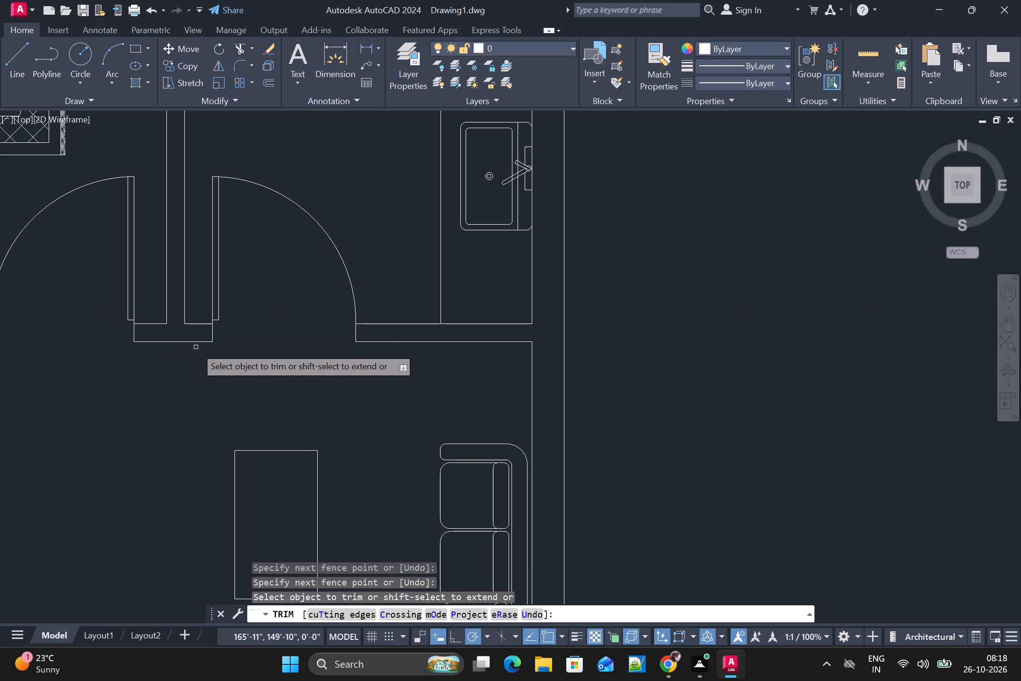
scroll(163, 419, down, 3)
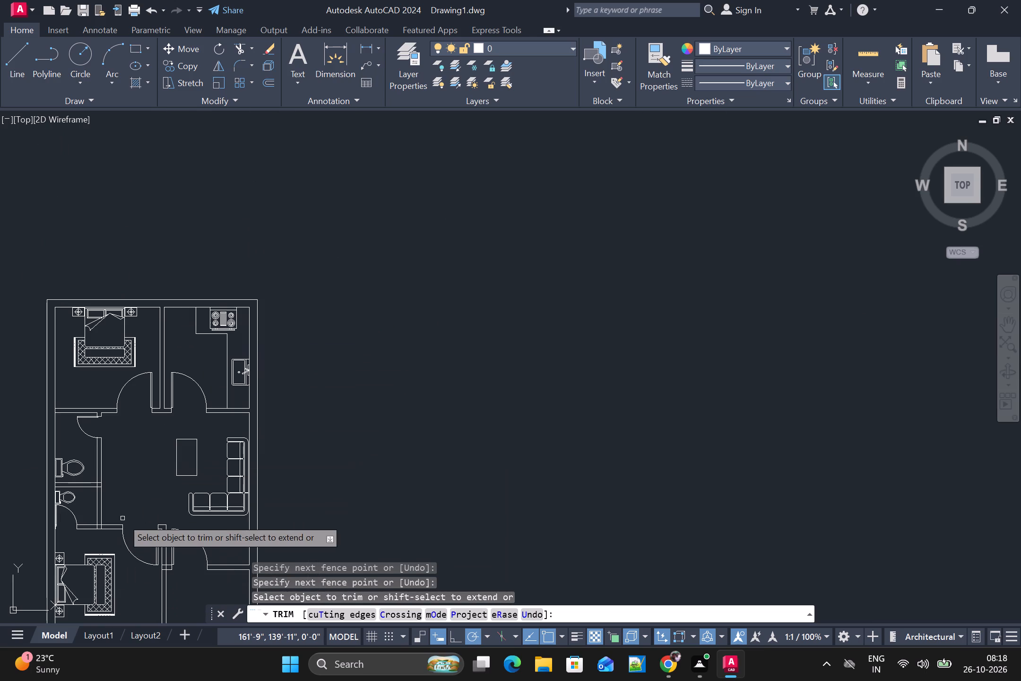
middle_drag(122, 518, 373, 351)
scroll(320, 343, up, 1)
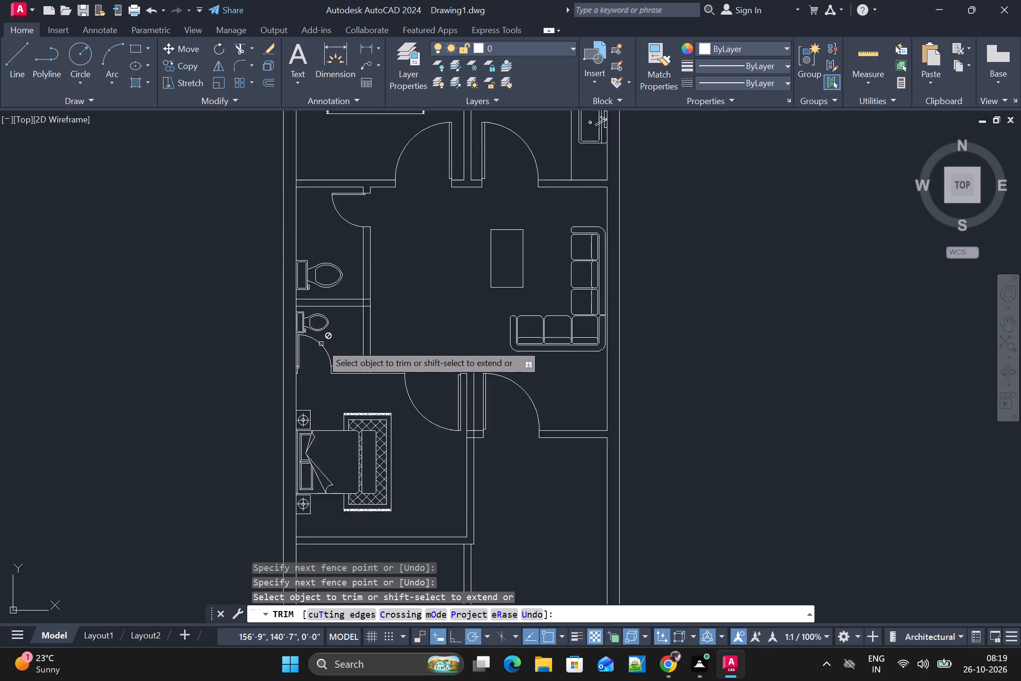
scroll(321, 344, up, 1)
scroll(403, 271, up, 4)
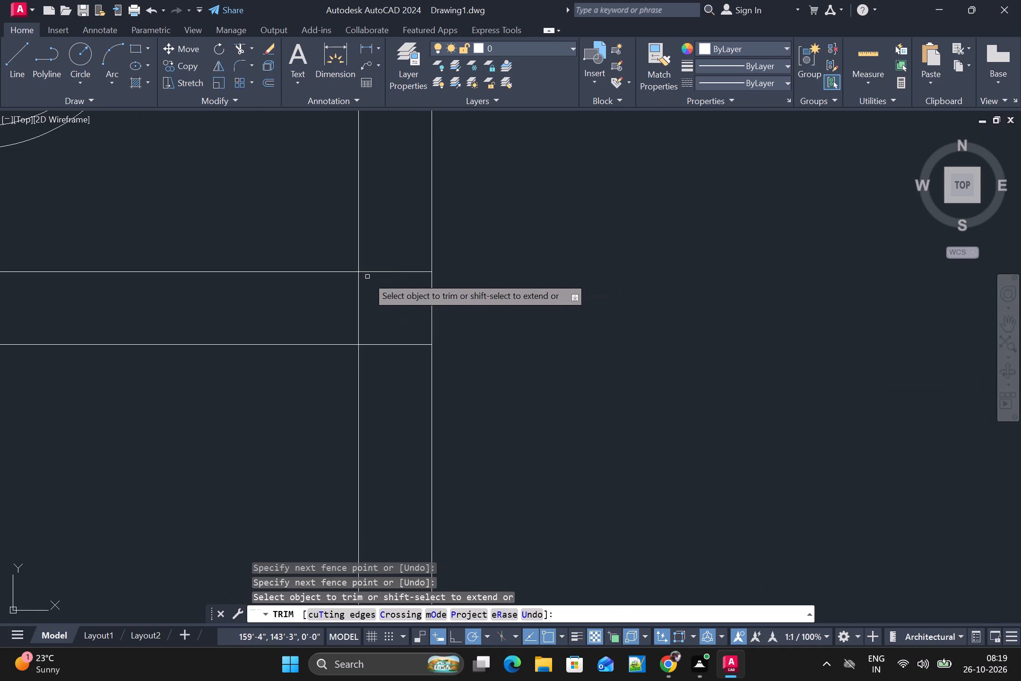
drag(376, 262, 371, 376)
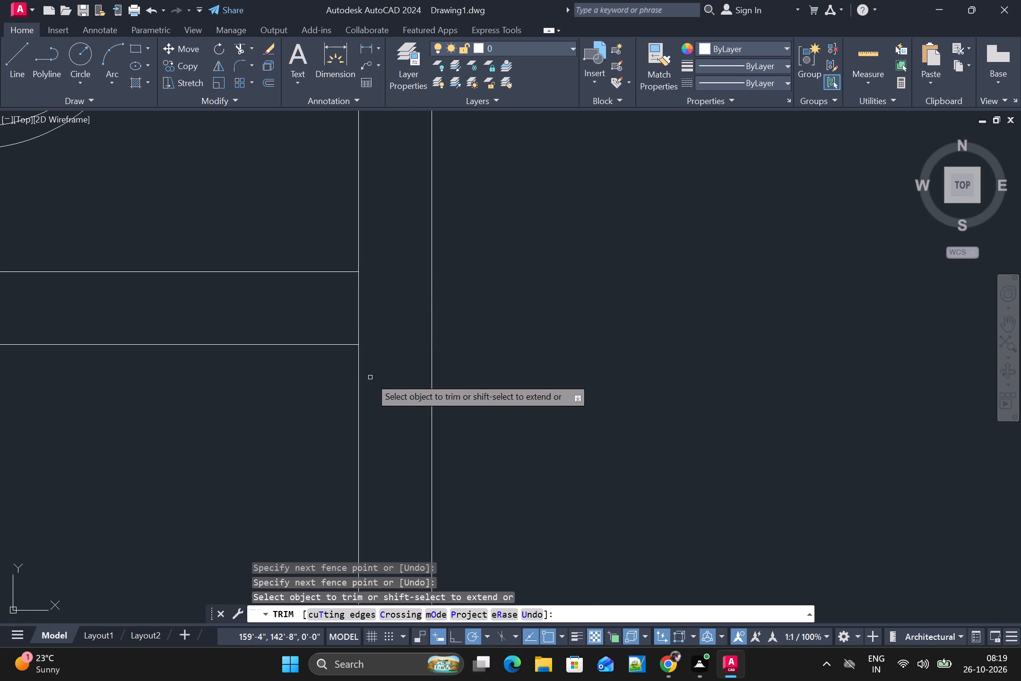
drag(377, 304, 350, 305)
Trim the left outer wall's inner line between the two faces of the partition separating the toilets.
scroll(350, 305, down, 2)
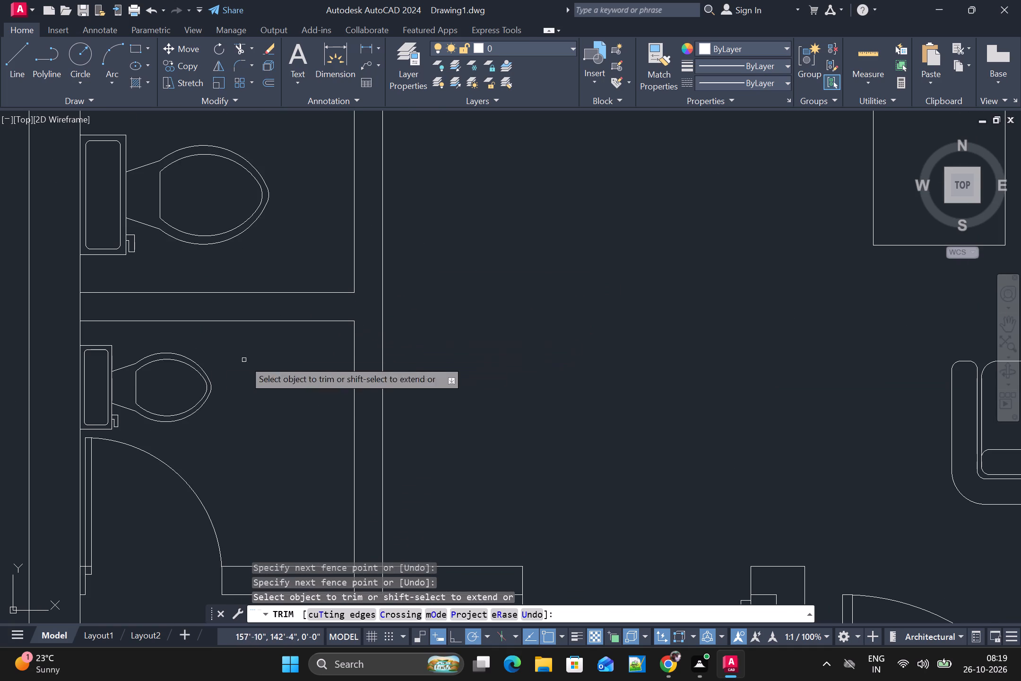
scroll(201, 361, down, 1)
scroll(121, 335, up, 2)
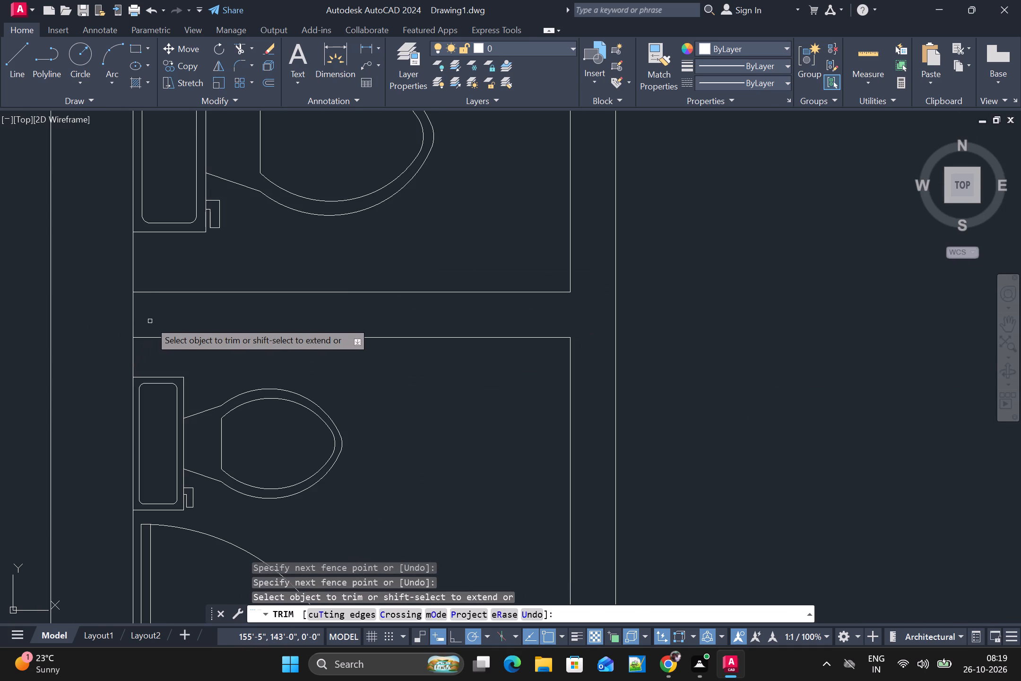
drag(150, 321, 122, 321)
Trim the overlapping lines where the lower toilet's side wall meets the wall above the lower bedroom.
scroll(123, 321, down, 2)
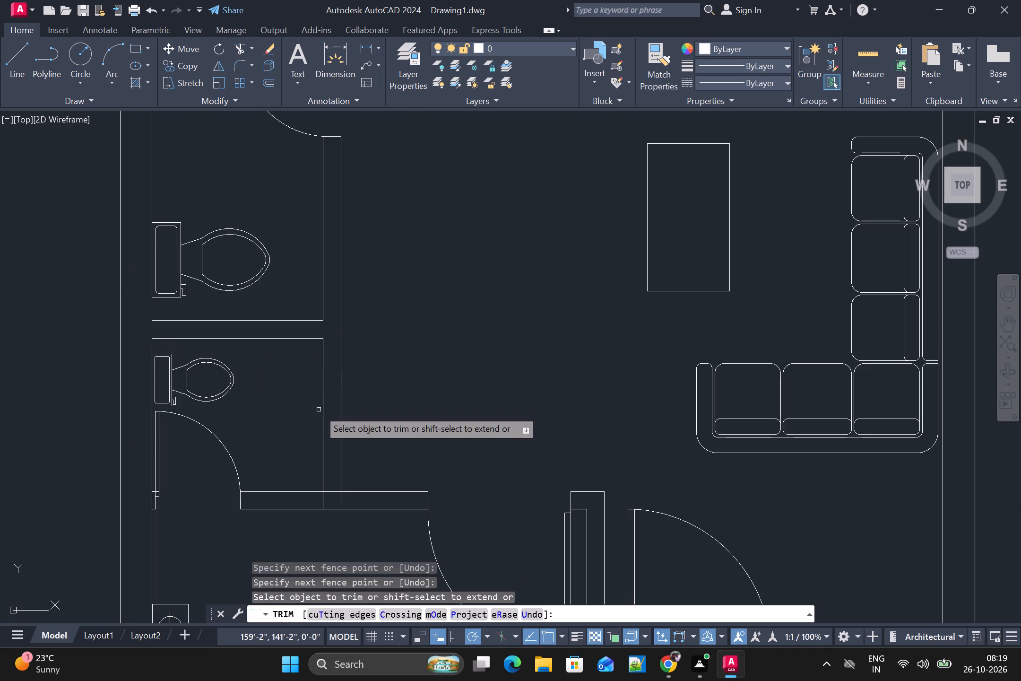
scroll(330, 497, up, 2)
drag(330, 497, 310, 494)
drag(329, 496, 396, 513)
drag(338, 482, 330, 494)
Trim the overlapping lines where the short partition below the living room meets the lower bedroom's right wall.
scroll(324, 501, down, 2)
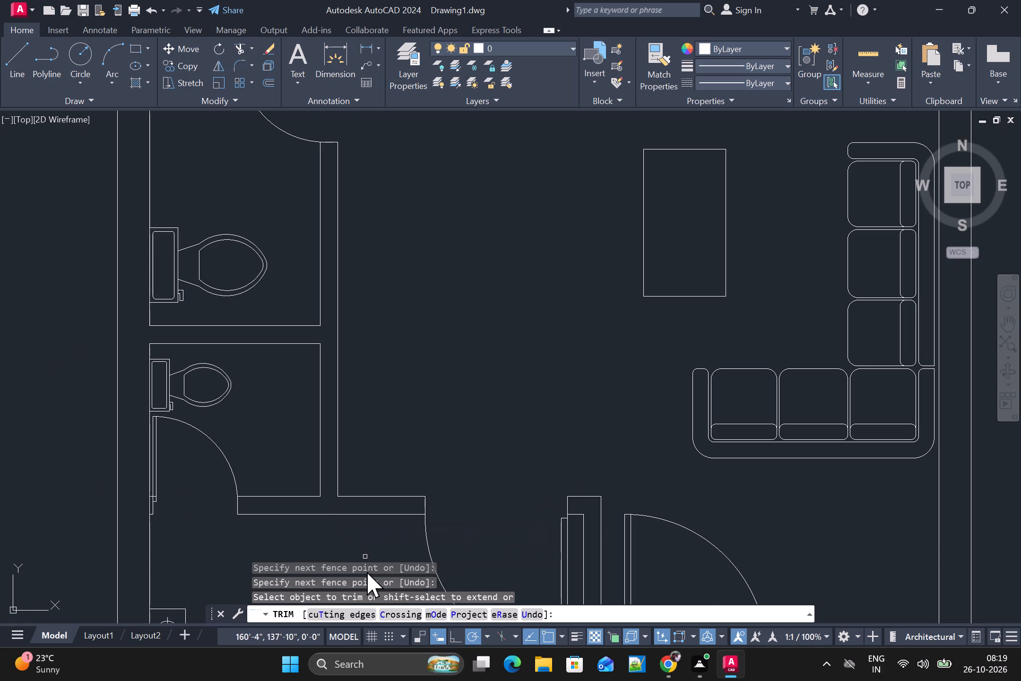
scroll(413, 409, down, 2)
middle_drag(419, 425, 368, 256)
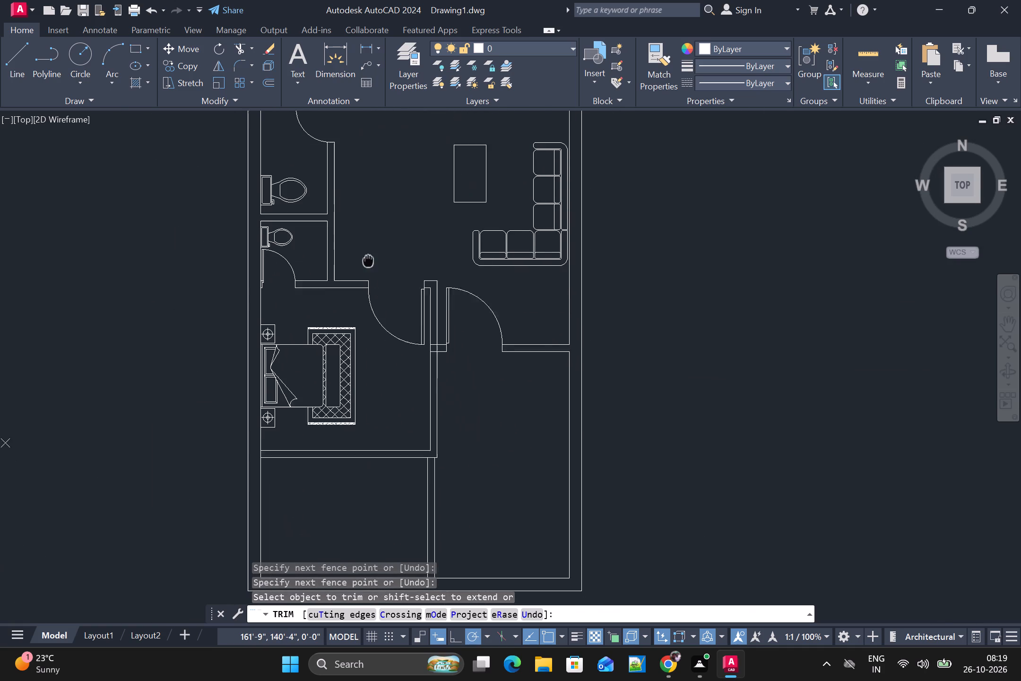
middle_drag(368, 256, 367, 253)
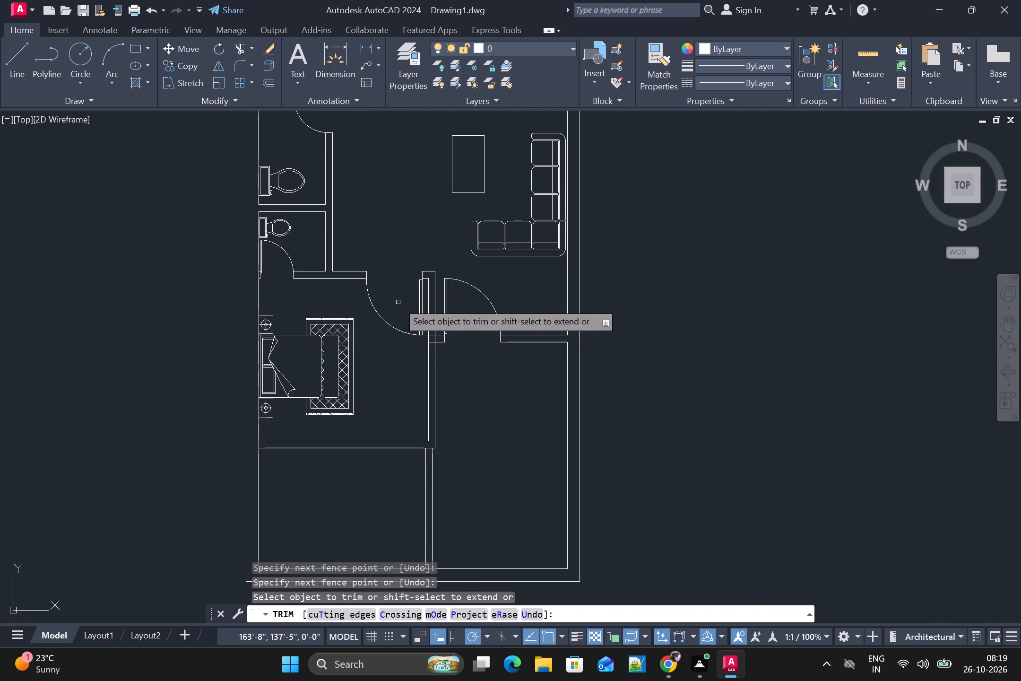
scroll(315, 297, up, 2)
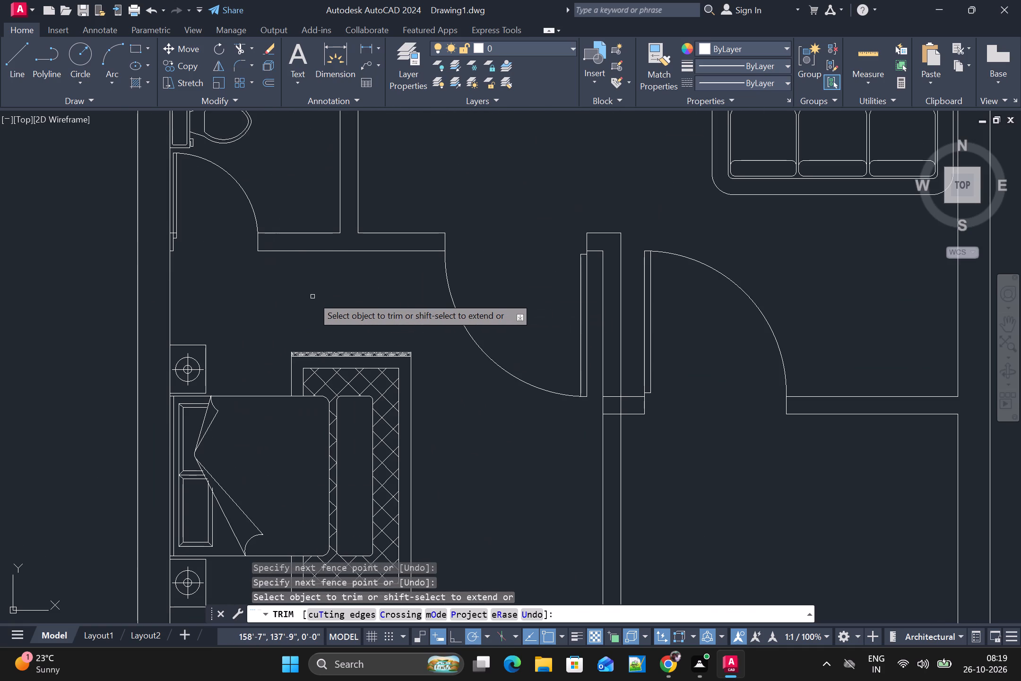
scroll(613, 413, up, 2)
click(602, 355)
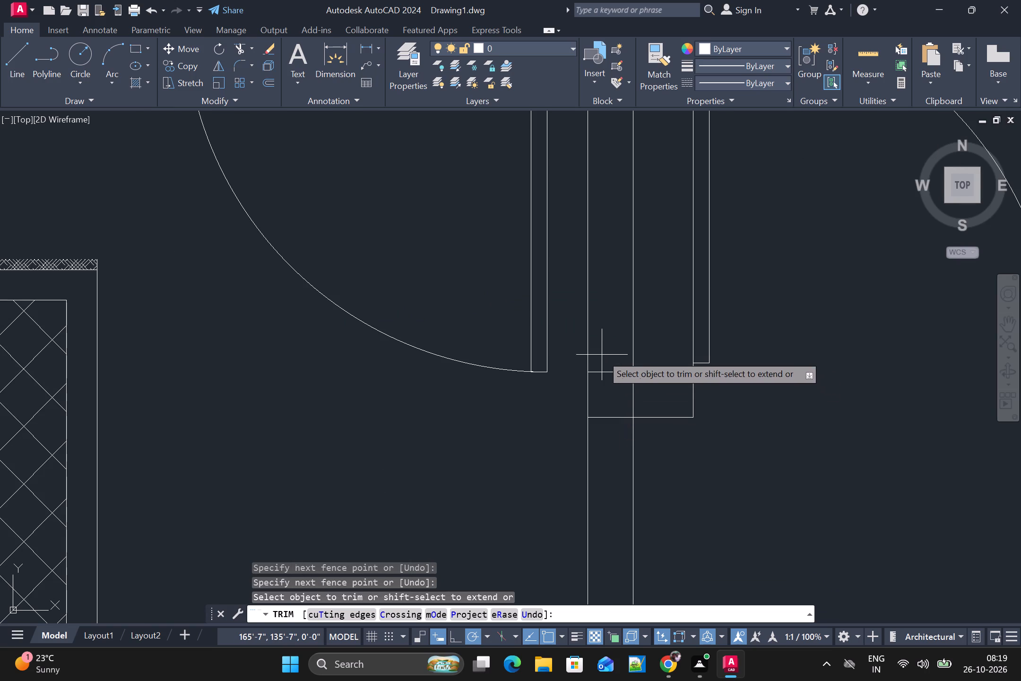
drag(608, 376, 608, 475)
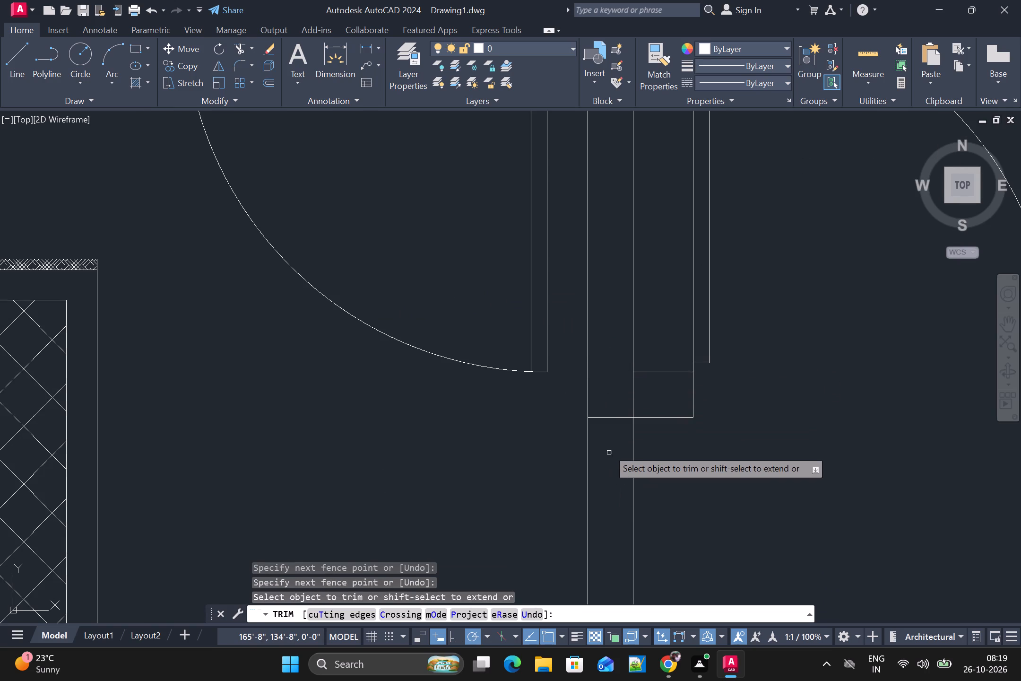
click(607, 415)
click(609, 423)
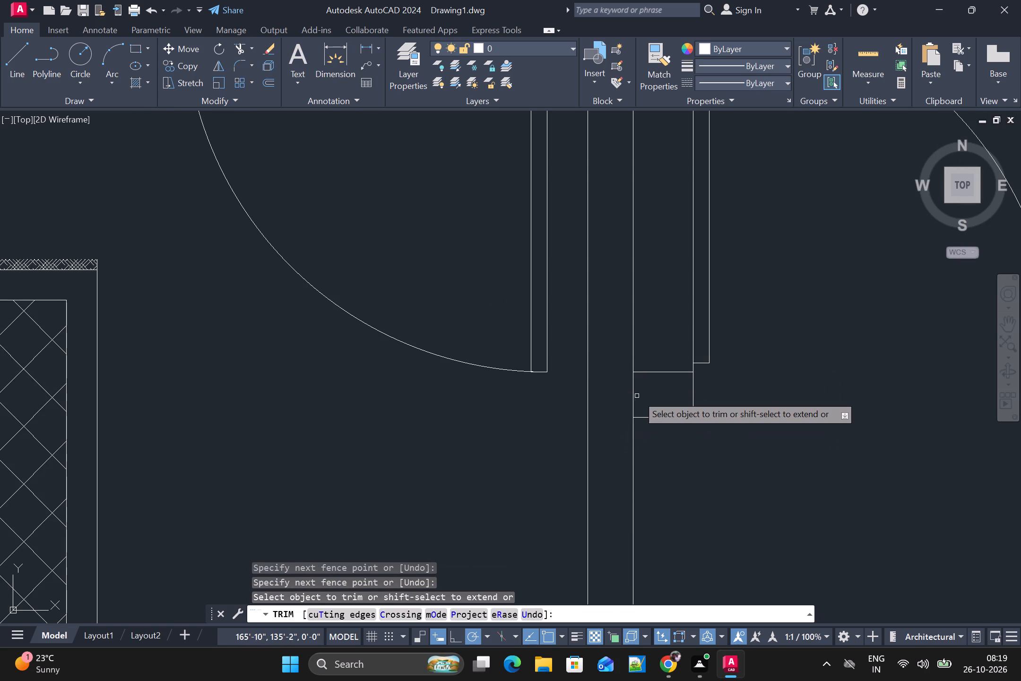
drag(643, 386, 624, 393)
Trim the lower face of the lower bedroom's bottom wall between the two faces of the vertical partition beneath it.
scroll(607, 399, down, 1)
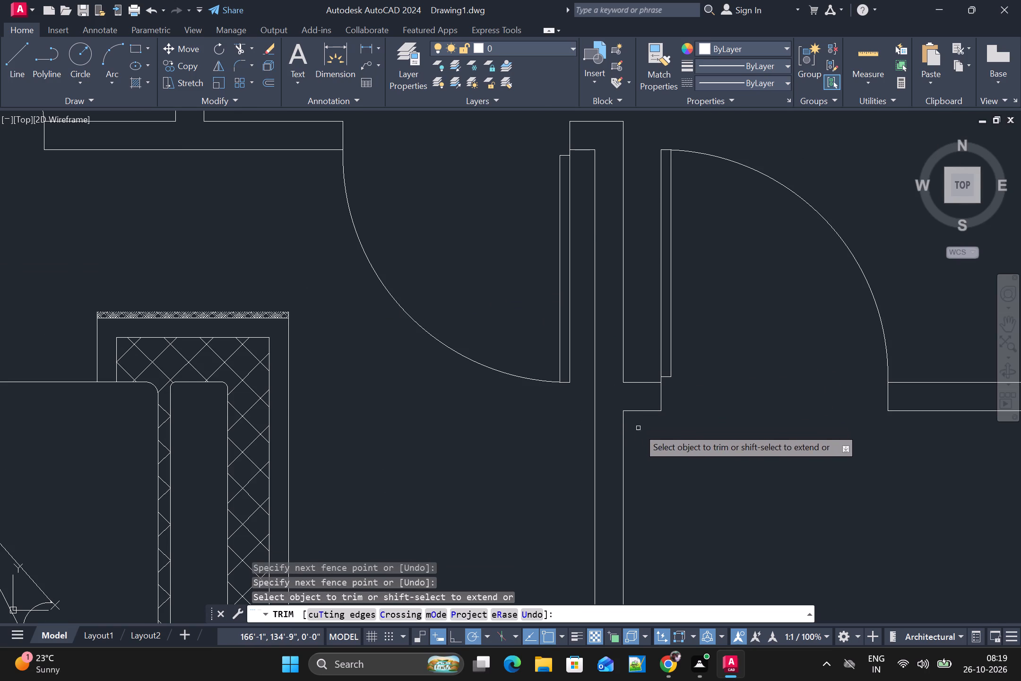
scroll(638, 429, down, 1)
scroll(695, 464, down, 1)
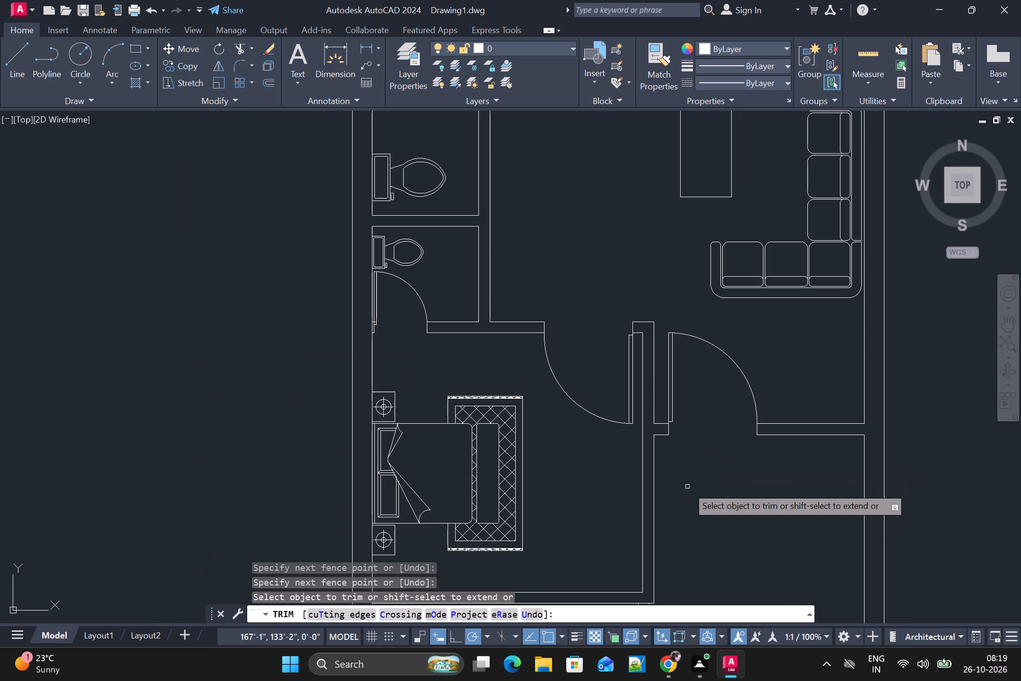
scroll(692, 520, down, 1)
middle_drag(697, 520, 644, 317)
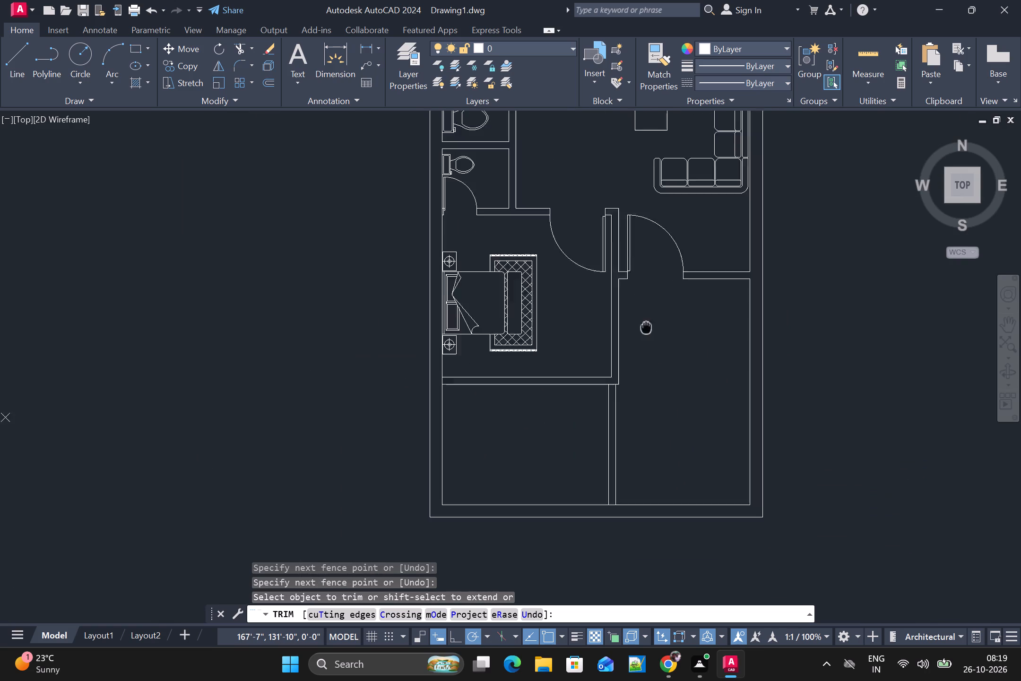
middle_drag(644, 317, 640, 307)
scroll(618, 344, up, 3)
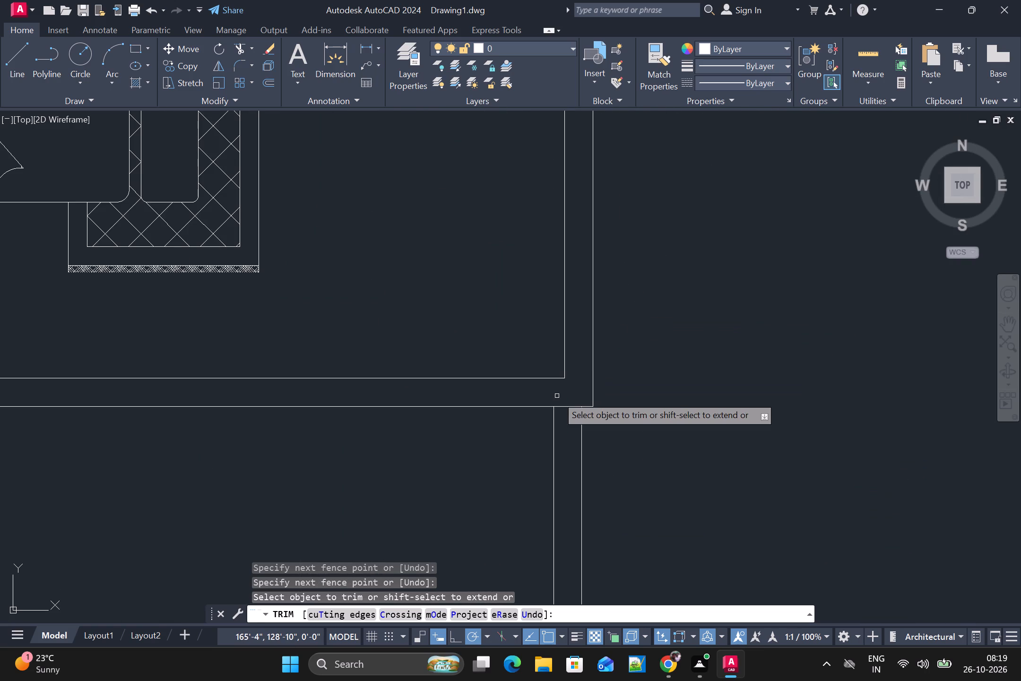
drag(561, 397, 569, 421)
Trim the left outer wall's inner line between the two faces of the lower bedroom's bottom wall.
scroll(569, 421, down, 1)
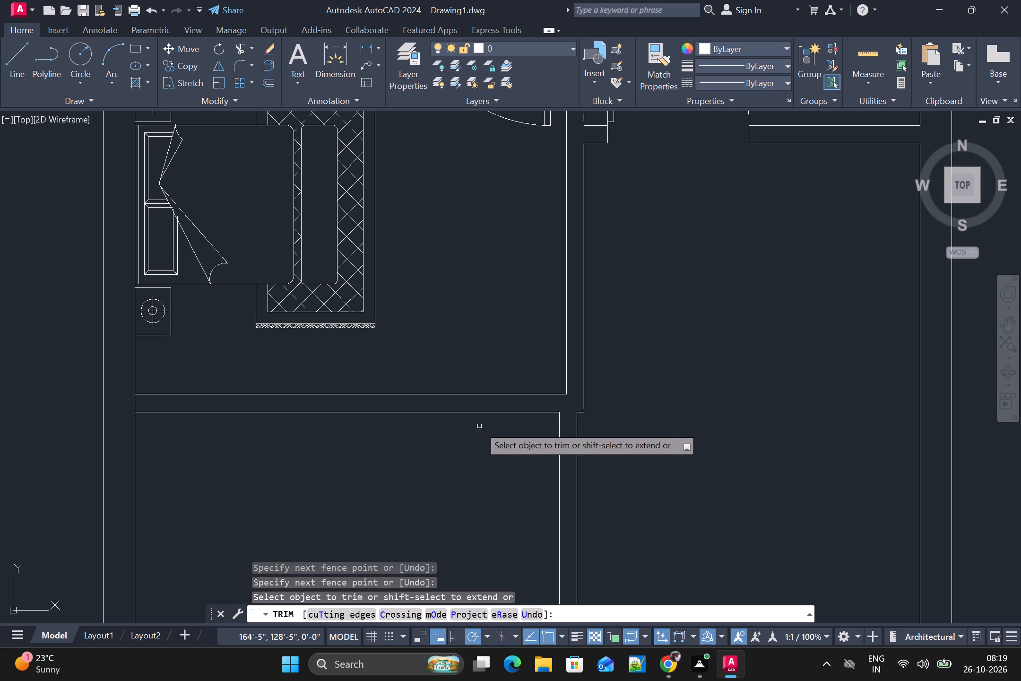
scroll(151, 394, up, 2)
drag(121, 419, 116, 420)
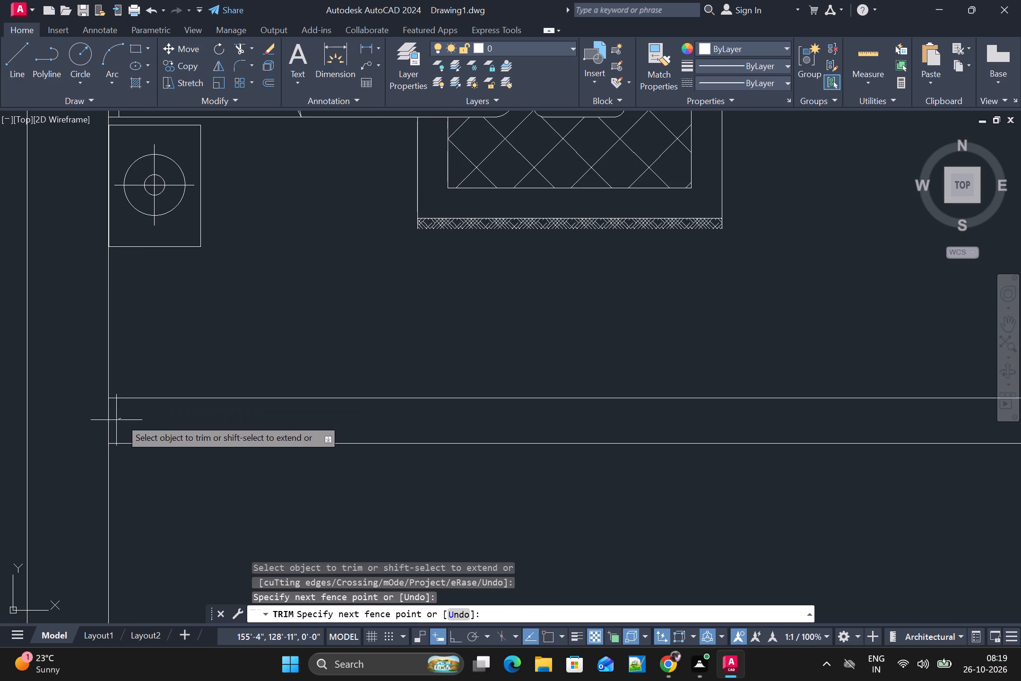
drag(116, 420, 72, 435)
scroll(78, 435, down, 2)
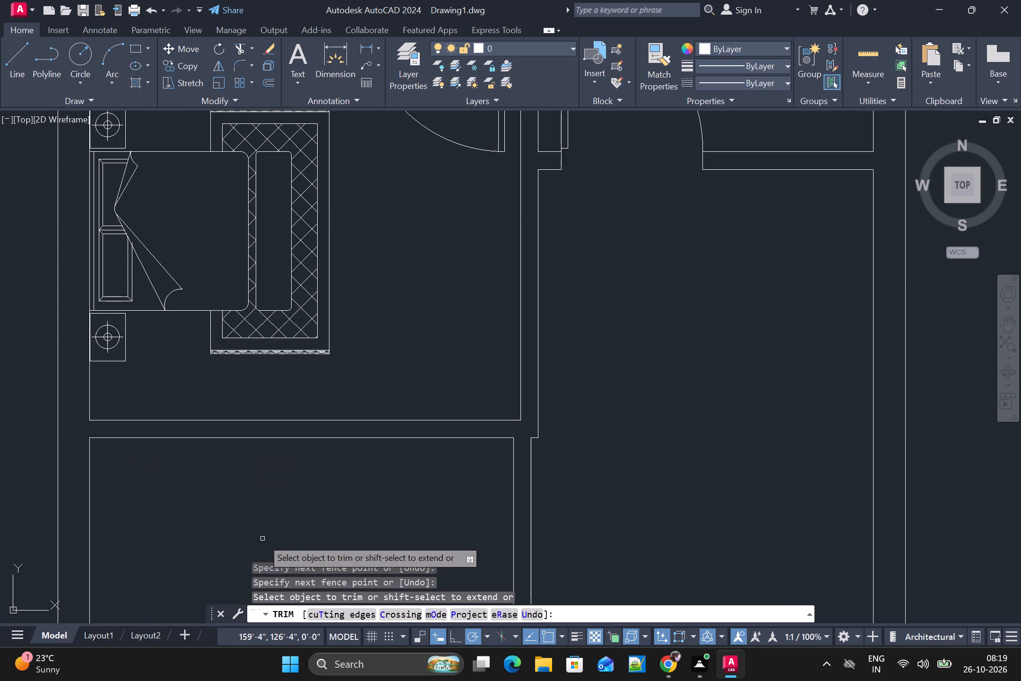
scroll(266, 538, down, 1)
scroll(441, 471, down, 2)
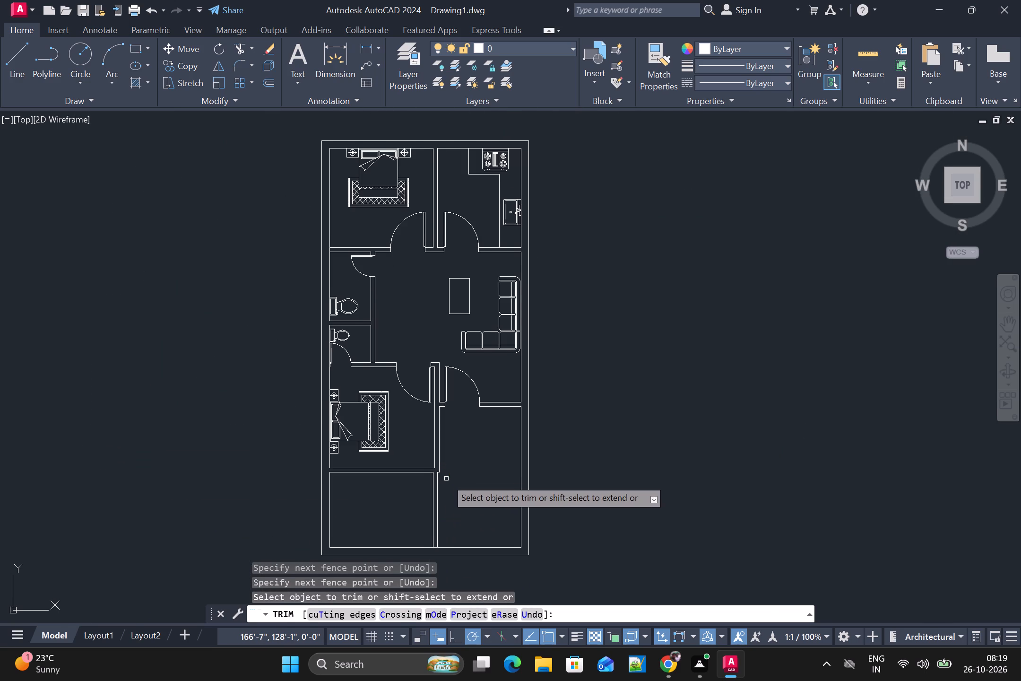
middle_drag(446, 479, 463, 321)
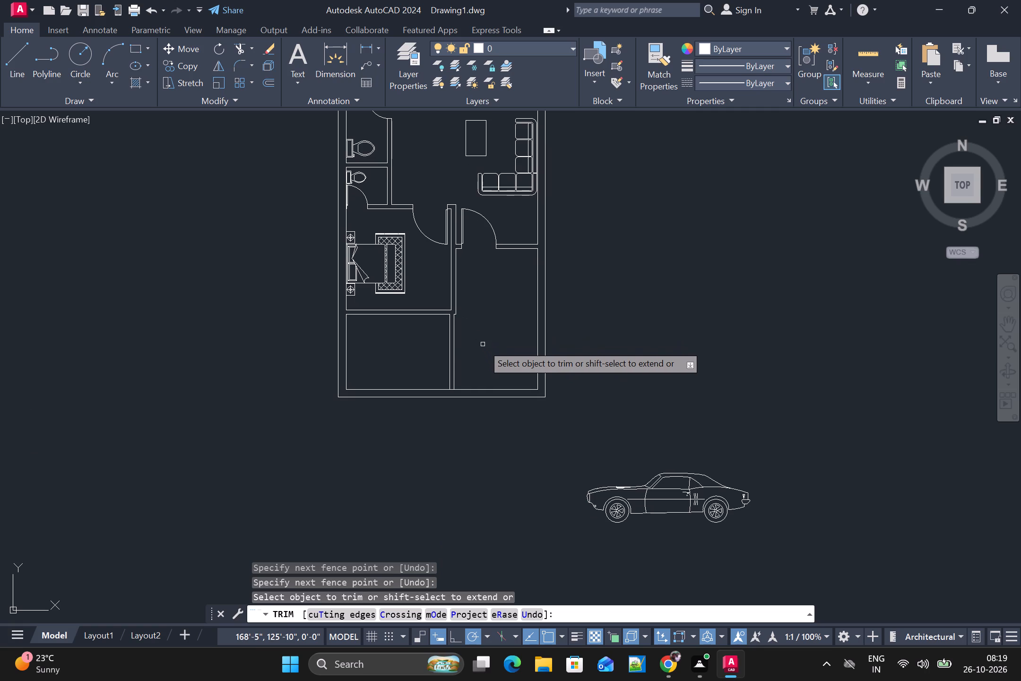
scroll(482, 348, up, 1)
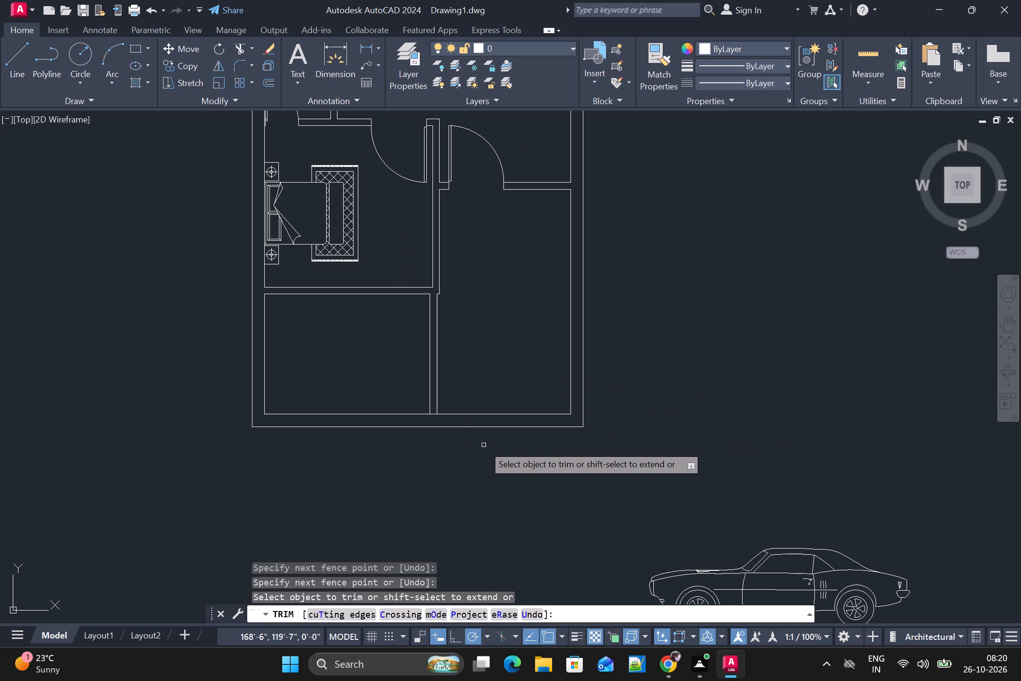
key(Escape)
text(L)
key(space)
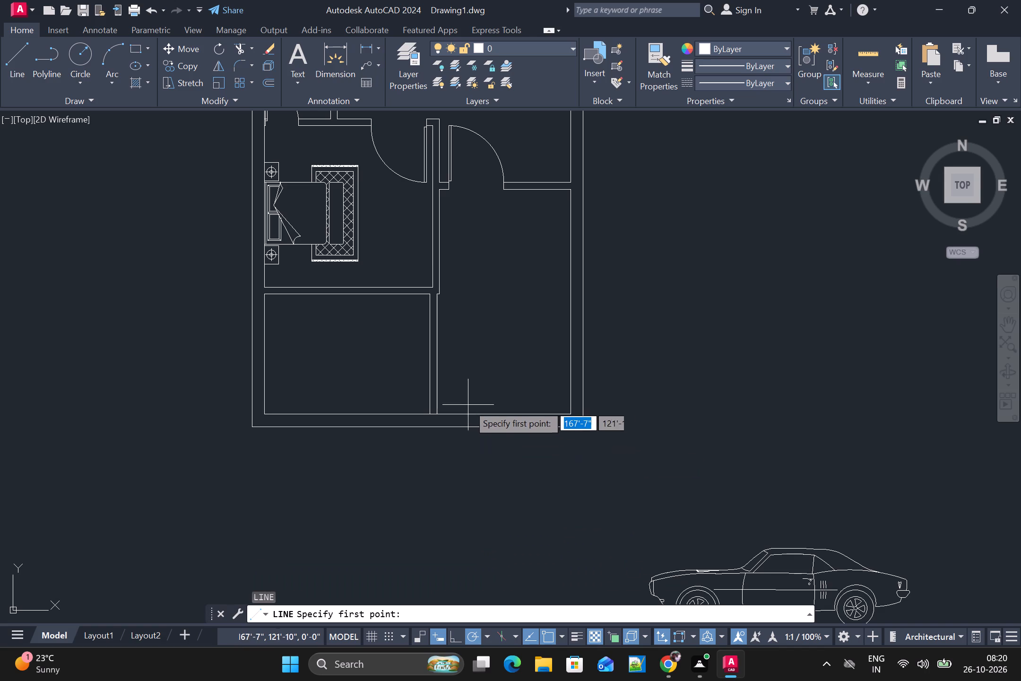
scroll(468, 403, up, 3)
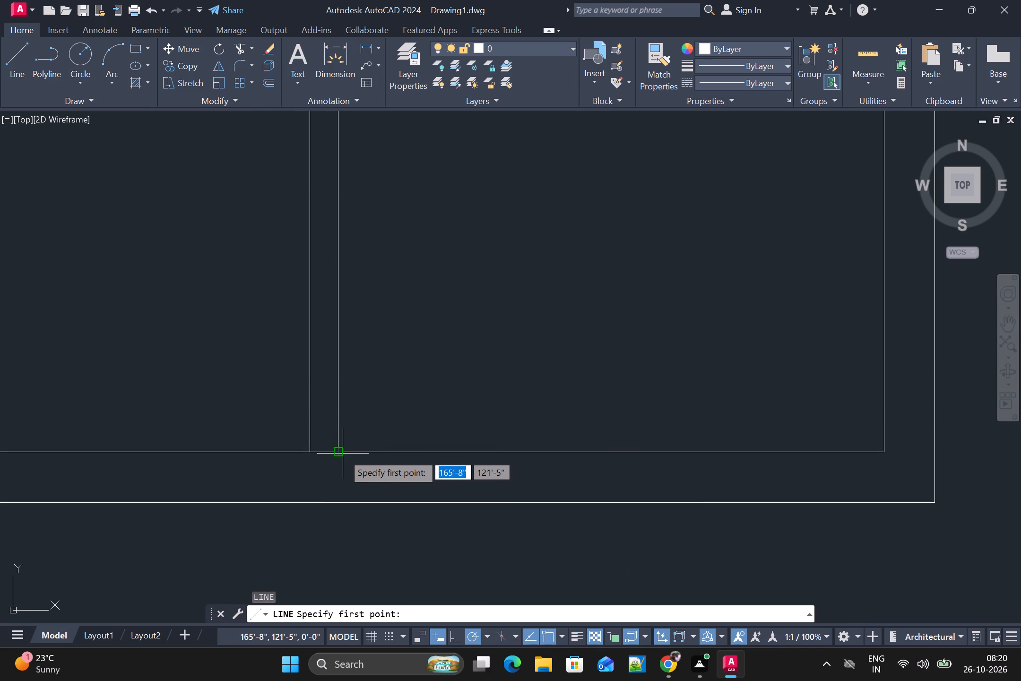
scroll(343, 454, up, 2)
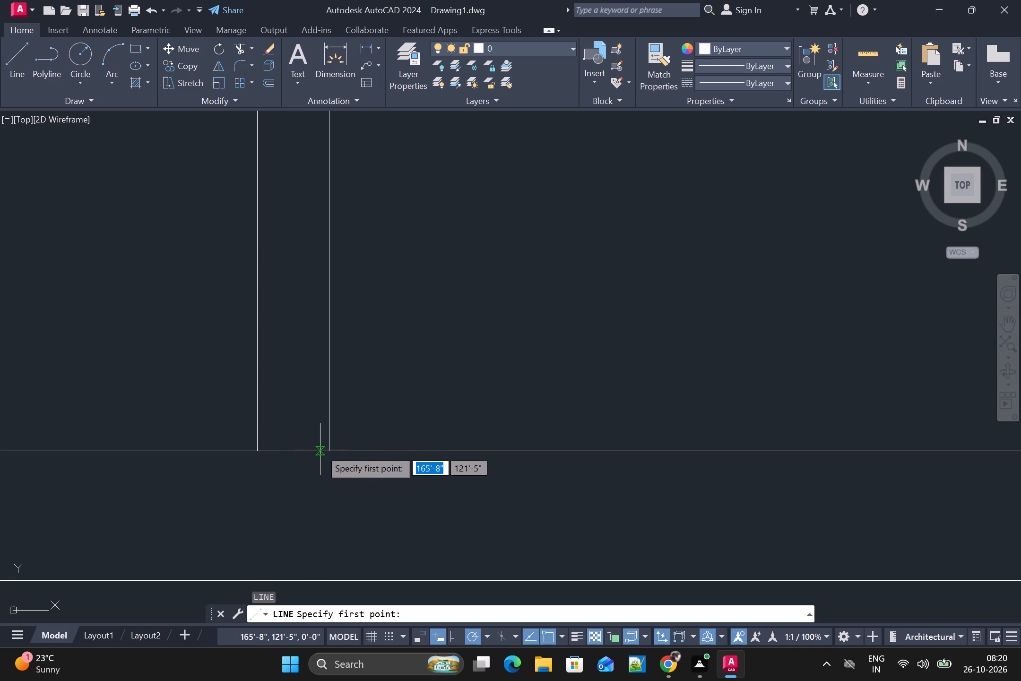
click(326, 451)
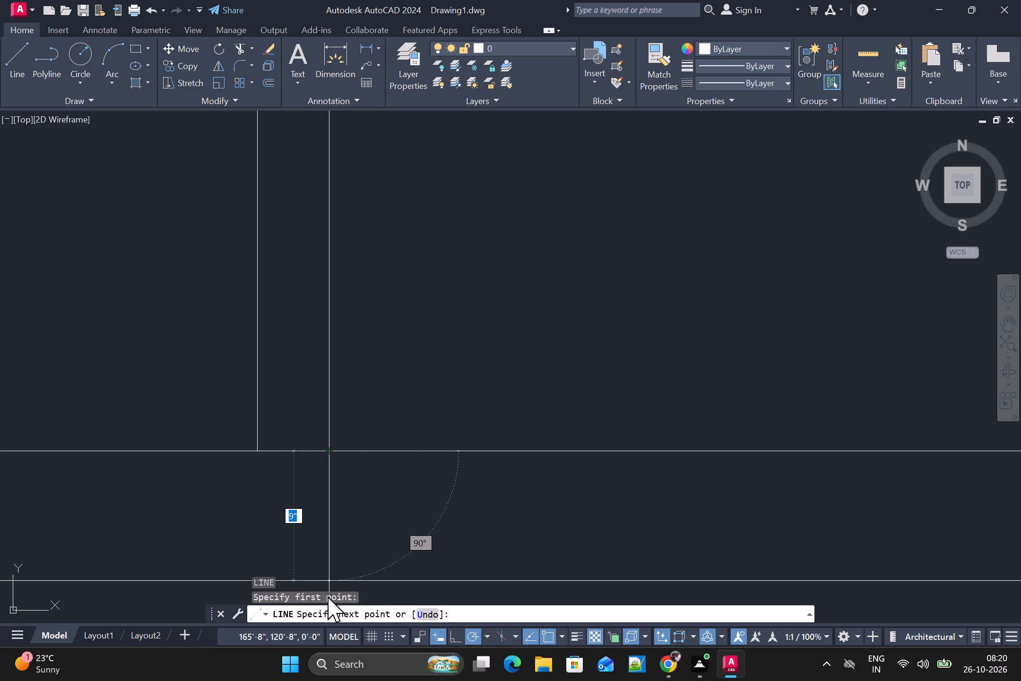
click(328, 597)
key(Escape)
Draw a 9" vertical line across the bottom outer wall, in line with the right face of the partition below the lower bedroom.
key(space)
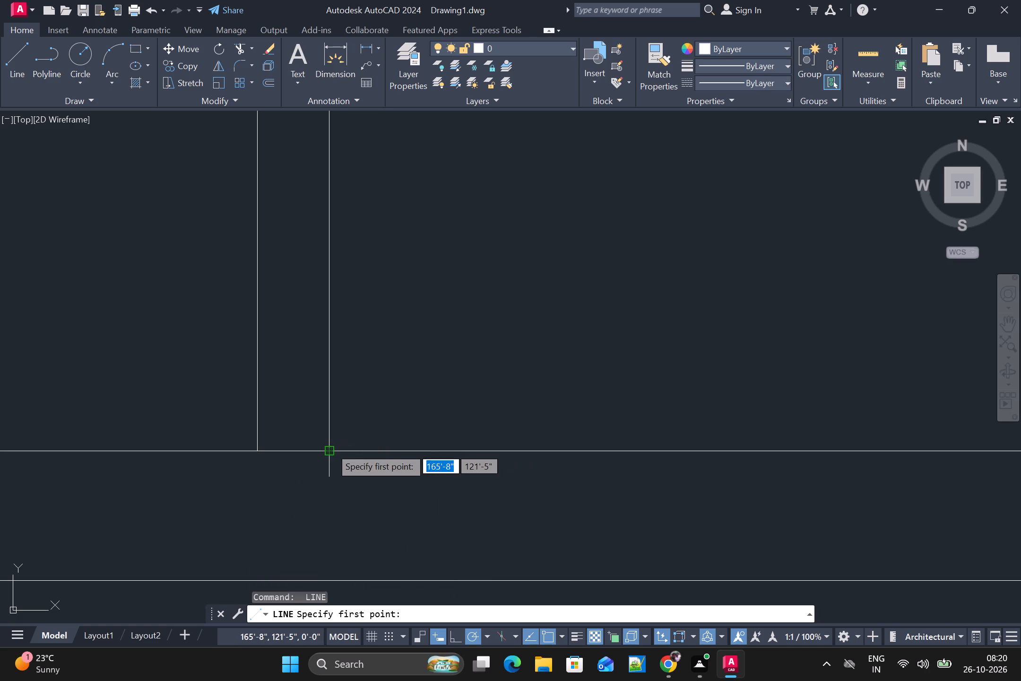
click(330, 448)
scroll(333, 482, down, 2)
scroll(330, 535, up, 3)
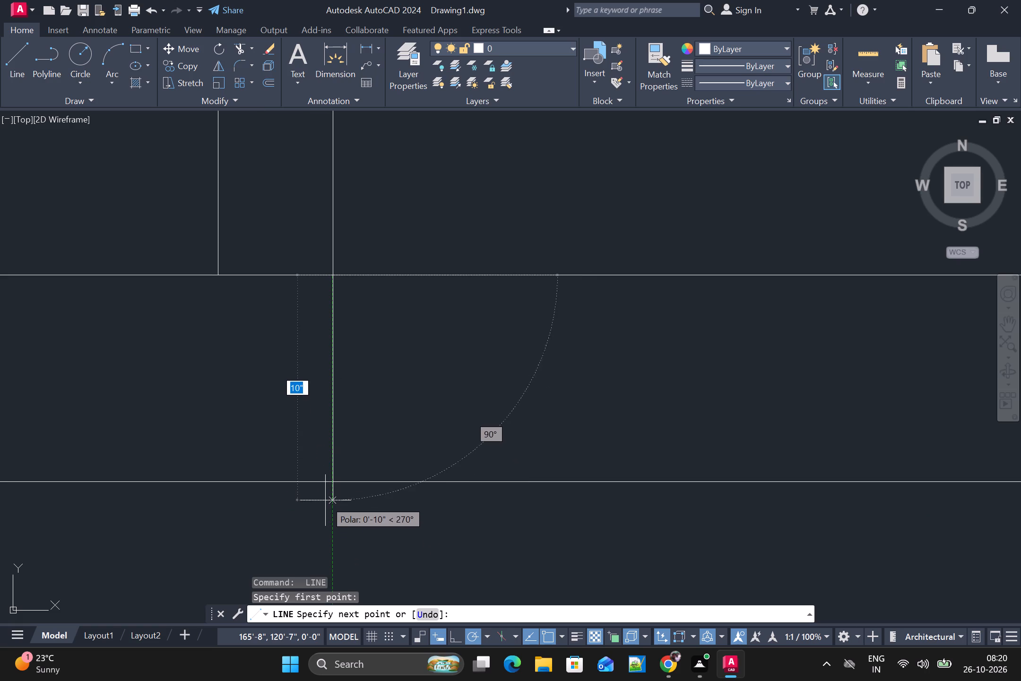
click(332, 480)
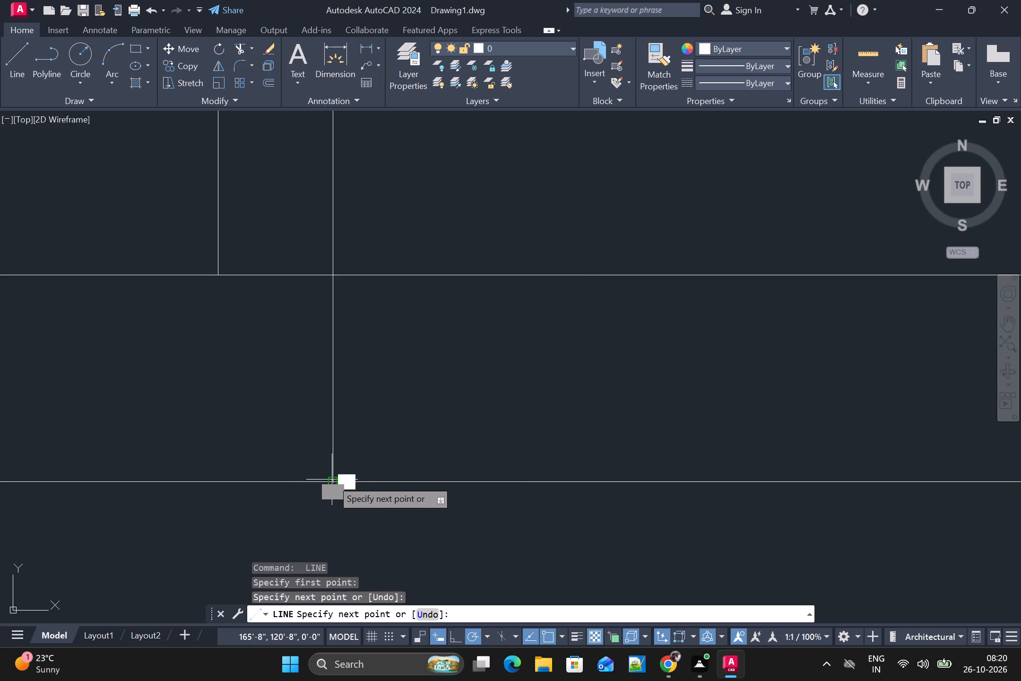
key(space)
Draw a second vertical line across the bottom outer wall, near its right corner and about 7'-2" from the first.
scroll(434, 486, down, 2)
scroll(552, 448, down, 1)
middle_drag(552, 453, 322, 448)
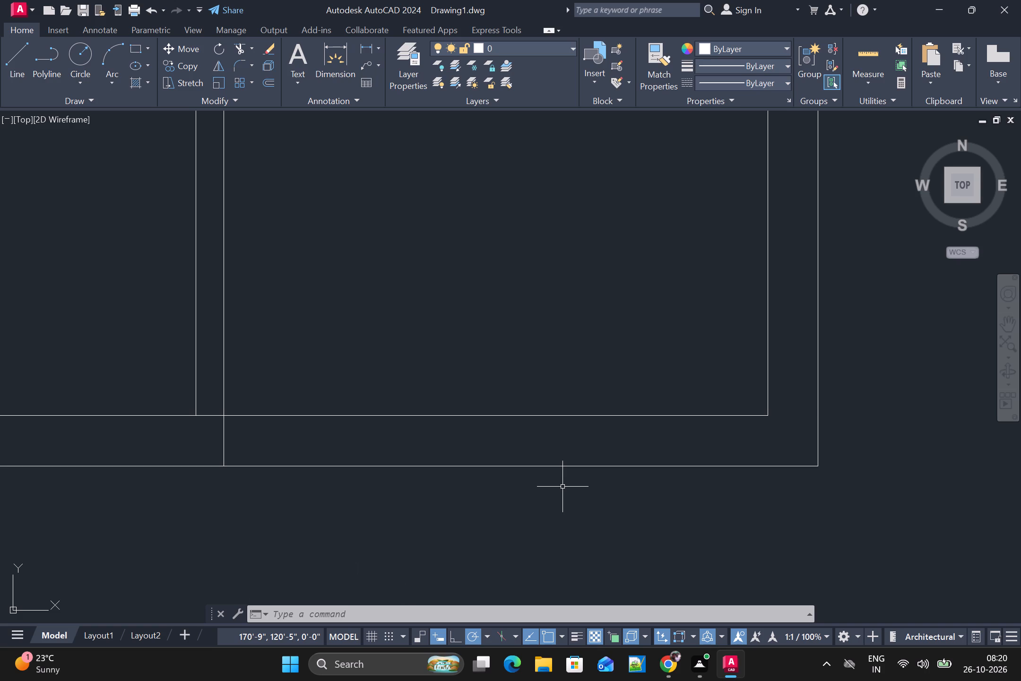
scroll(562, 487, down, 1)
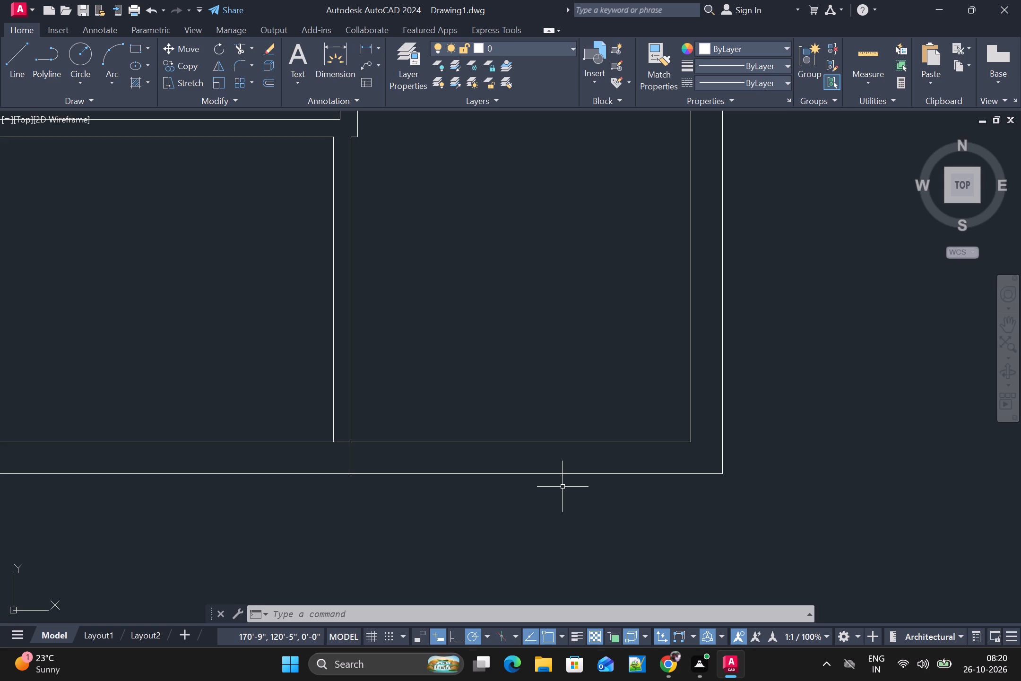
key(space)
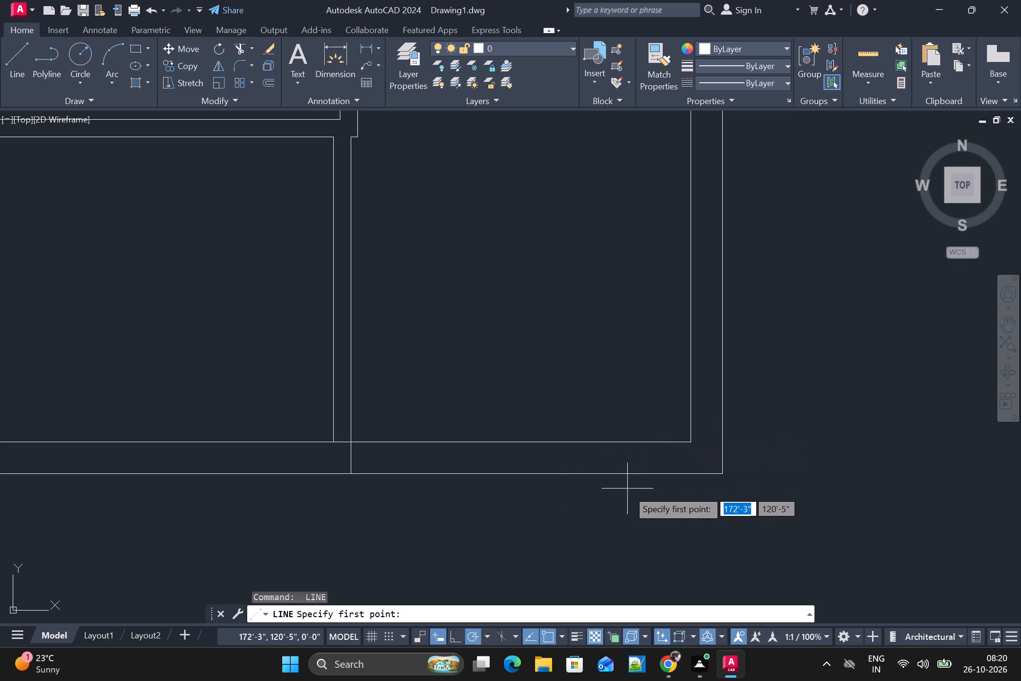
scroll(635, 491, up, 1)
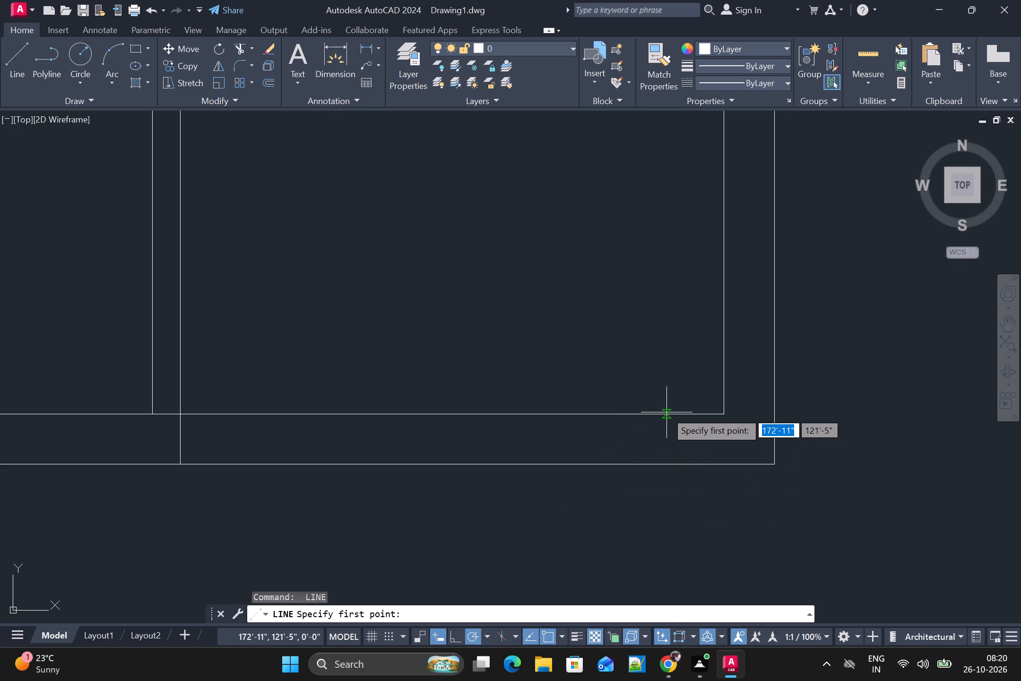
click(663, 416)
click(659, 475)
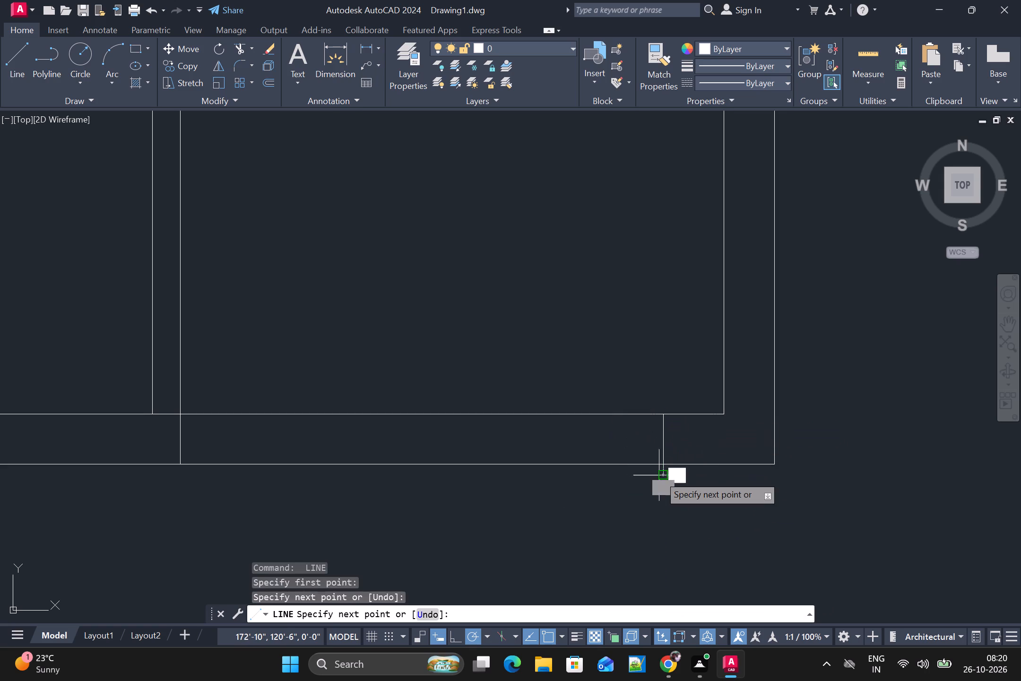
key(space)
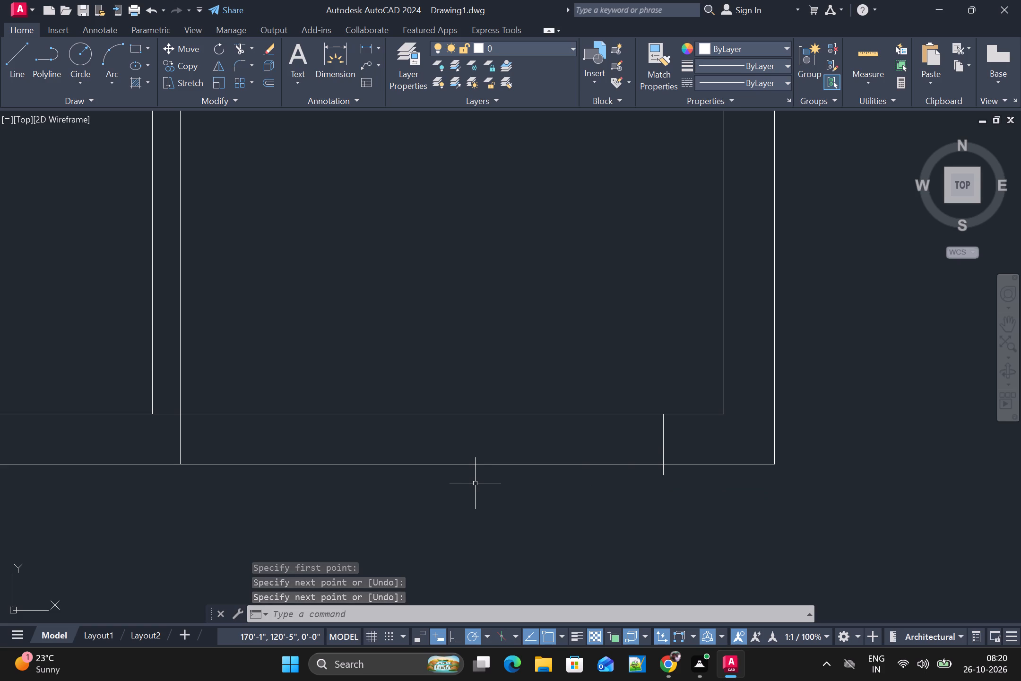
Trim both lines of the bottom outer wall between the two vertical lines to form an opening.
key(Escape)
text(TR)
key(space)
drag(322, 359, 304, 561)
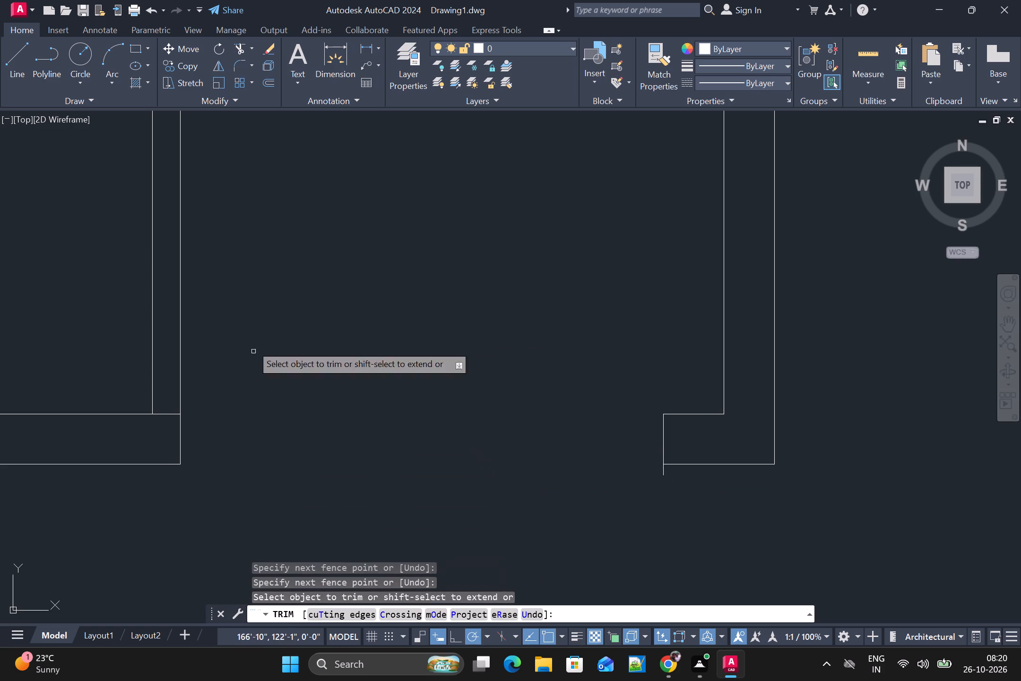
Trim away both faces of the vertical partition between the lower bedroom's bottom wall and the bottom outer wall.
drag(210, 270, 121, 300)
Trim the end of the opening's right jamb line that overhangs the bottom outer wall.
scroll(147, 301, down, 2)
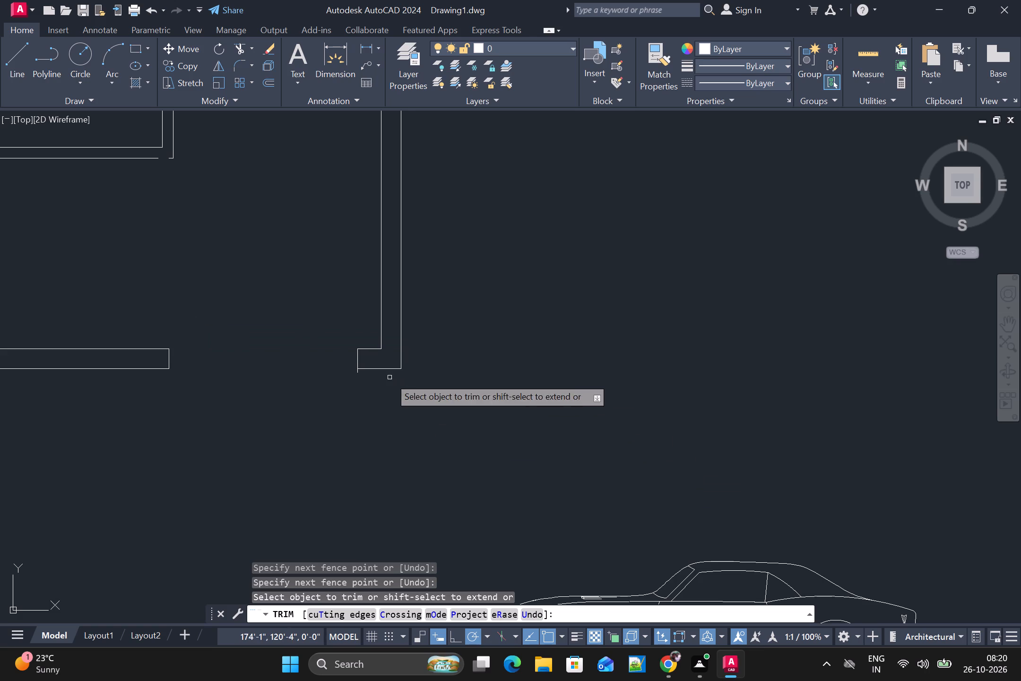
scroll(389, 377, up, 3)
scroll(240, 355, up, 2)
click(290, 360)
scroll(292, 359, down, 2)
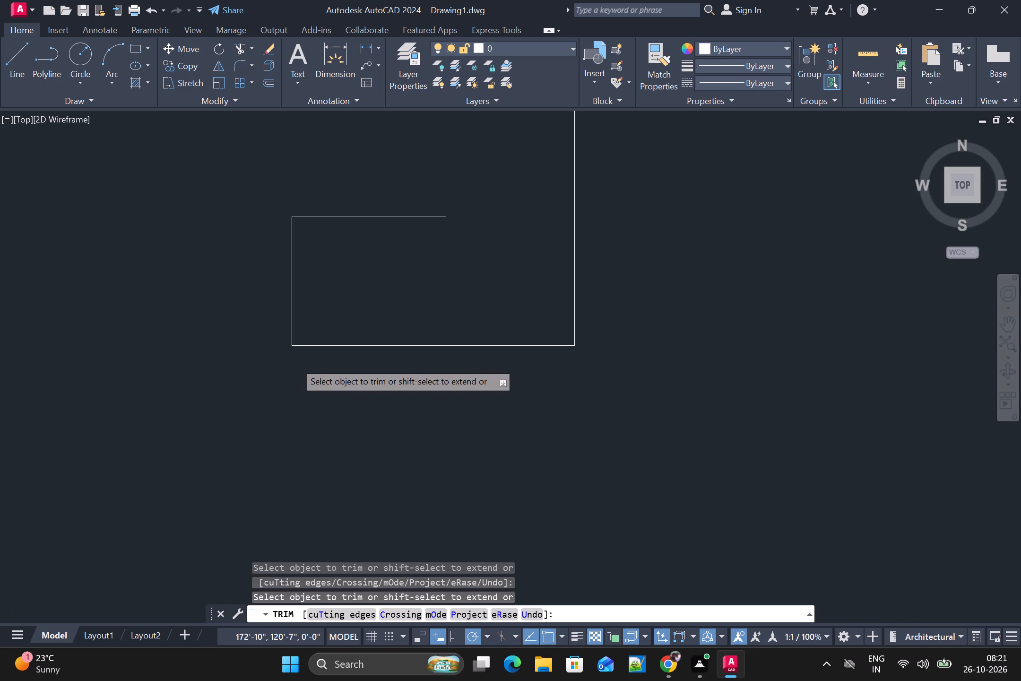
scroll(292, 427, down, 3)
middle_drag(255, 438, 349, 436)
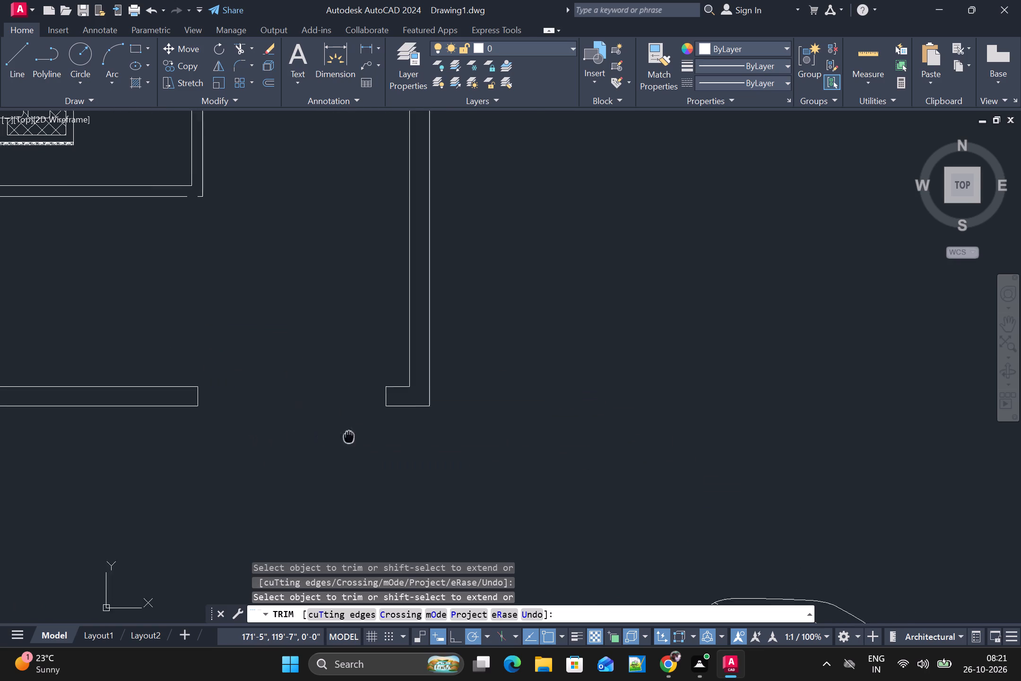
middle_drag(349, 436, 372, 437)
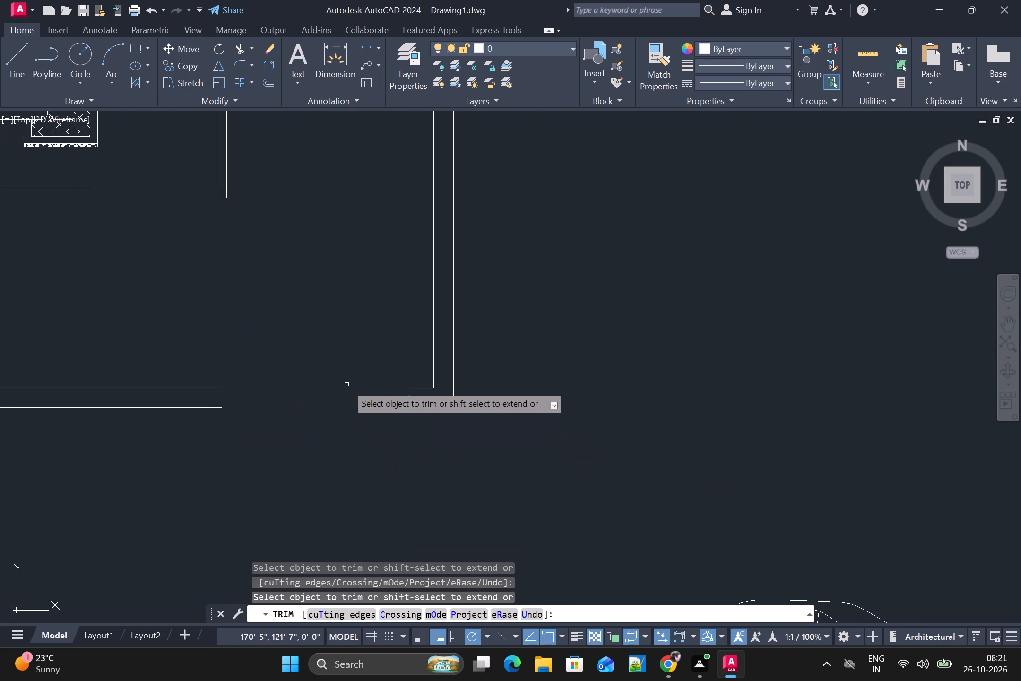
scroll(354, 388, down, 1)
key(Escape)
Draw a horizontal line about 7'-2" long across the front opening, between its two jambs near the inner wall face.
text(L)
key(space)
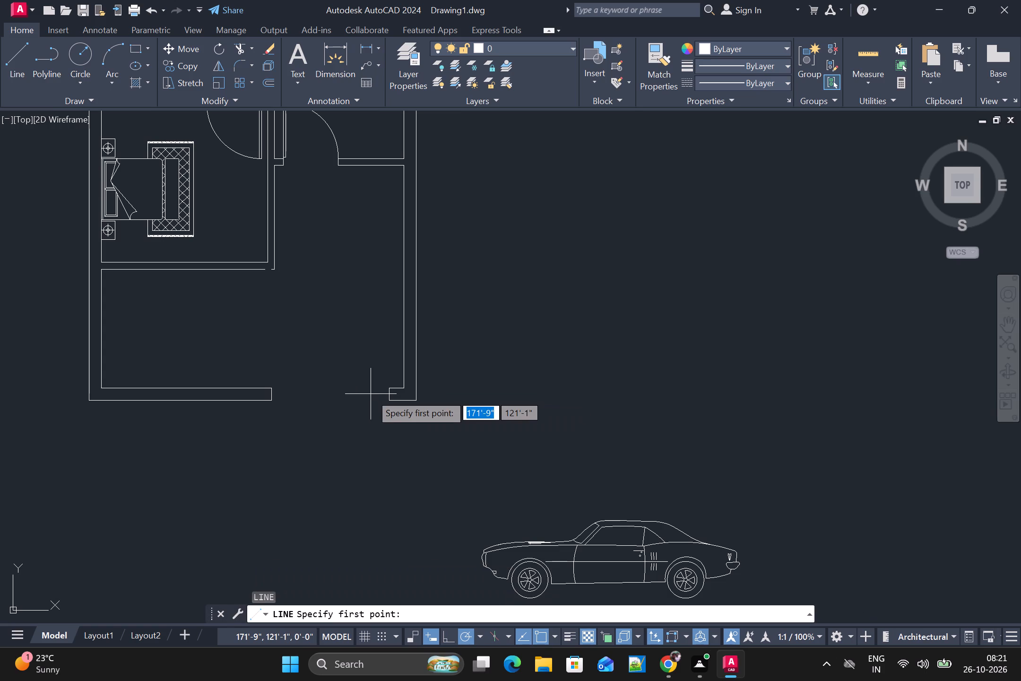
scroll(430, 408, up, 2)
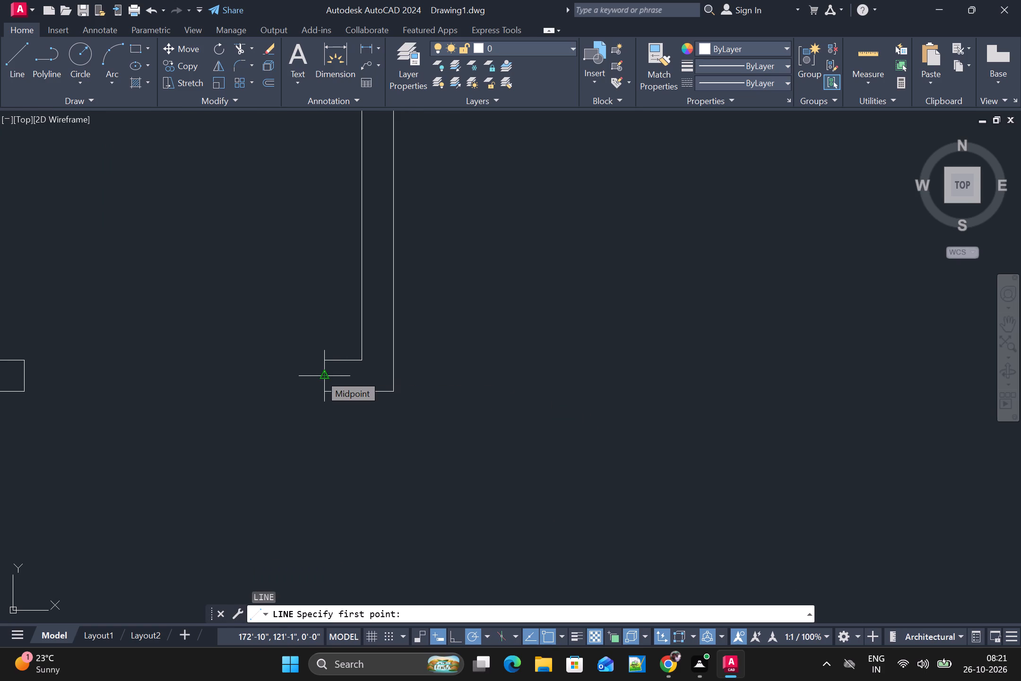
scroll(320, 375, up, 1)
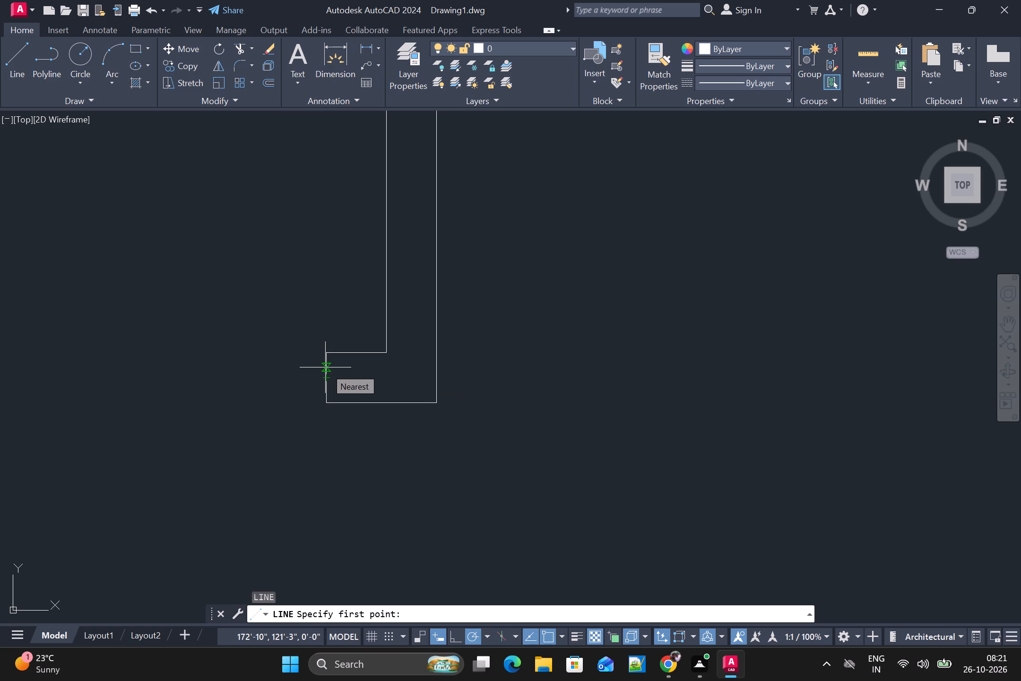
scroll(325, 367, up, 2)
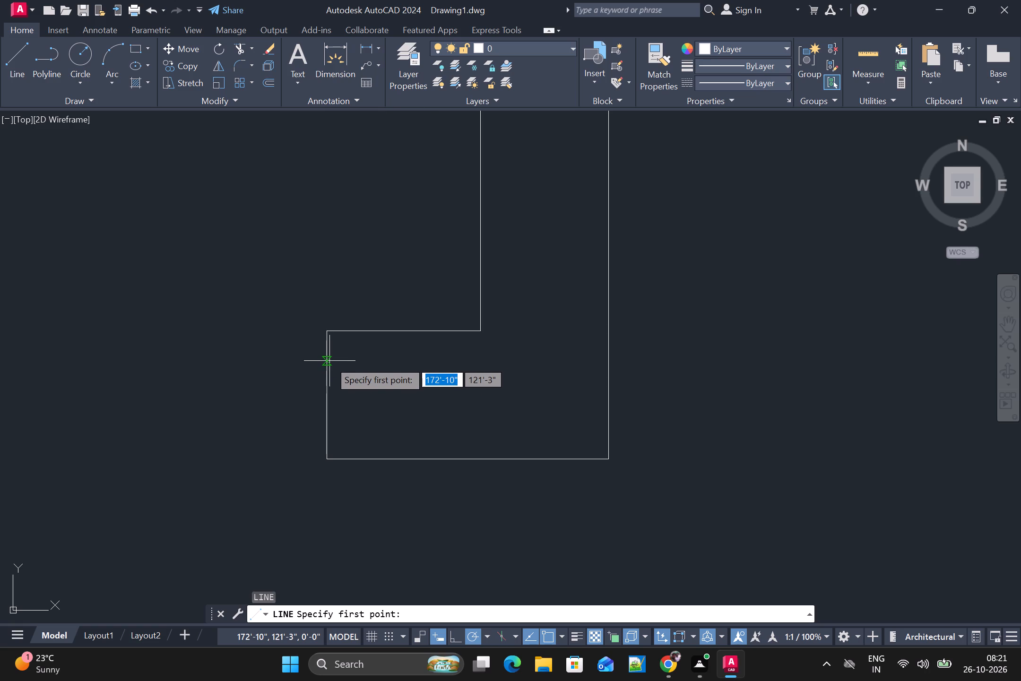
click(327, 365)
scroll(327, 365, down, 3)
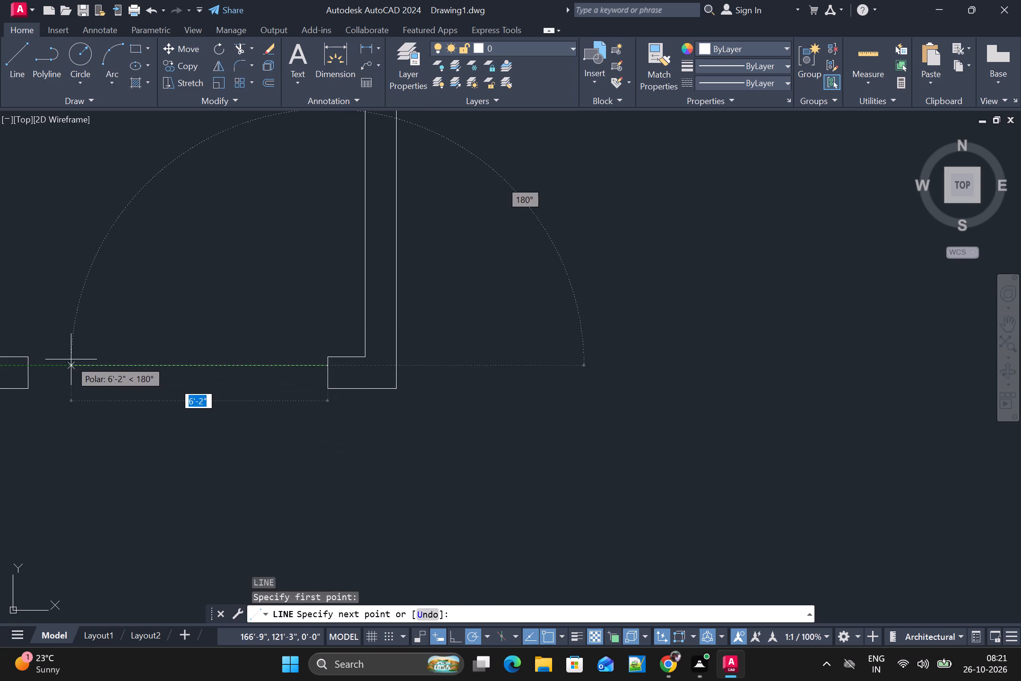
scroll(40, 358, up, 2)
middle_drag(41, 358, 234, 386)
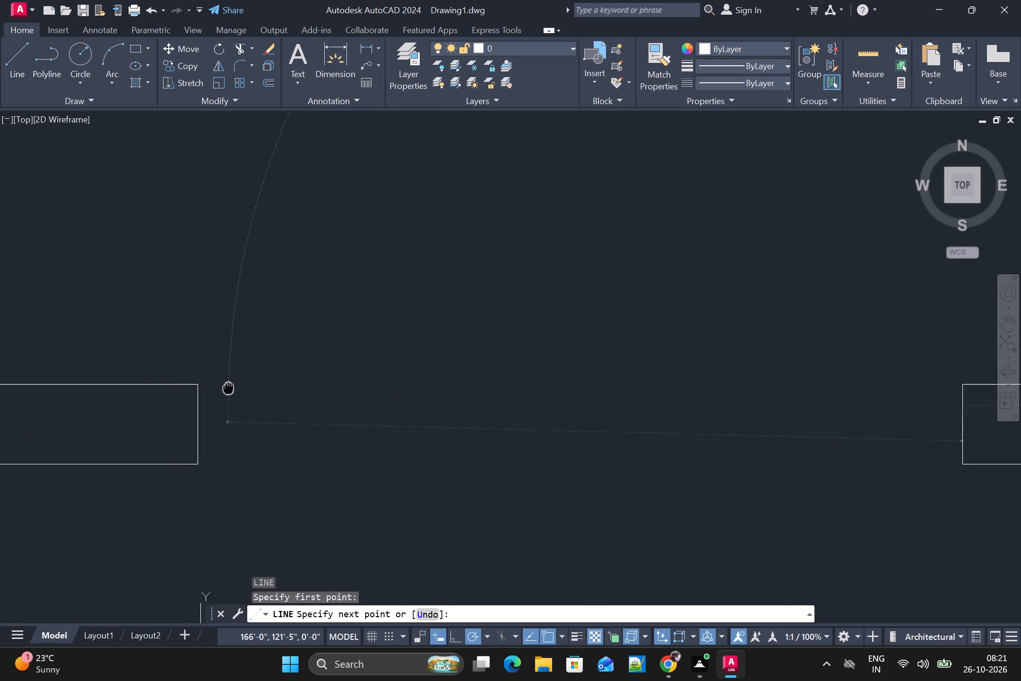
middle_drag(234, 386, 240, 386)
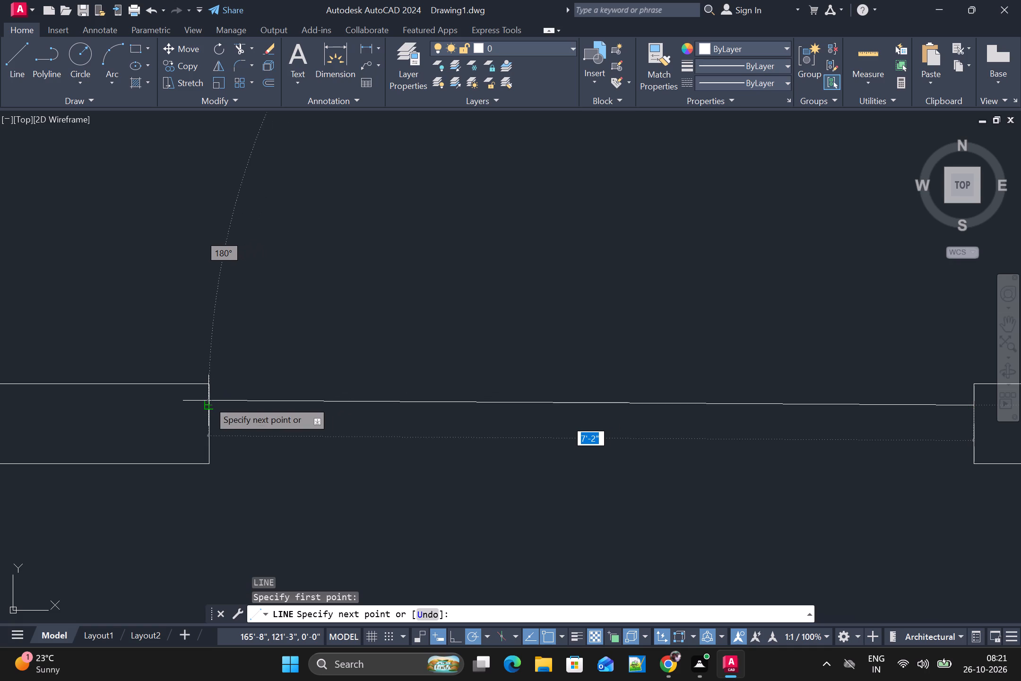
click(208, 403)
Continue the line about 4" down the left jamb and back across the opening to the right jamb, parallel to the first.
scroll(212, 403, down, 3)
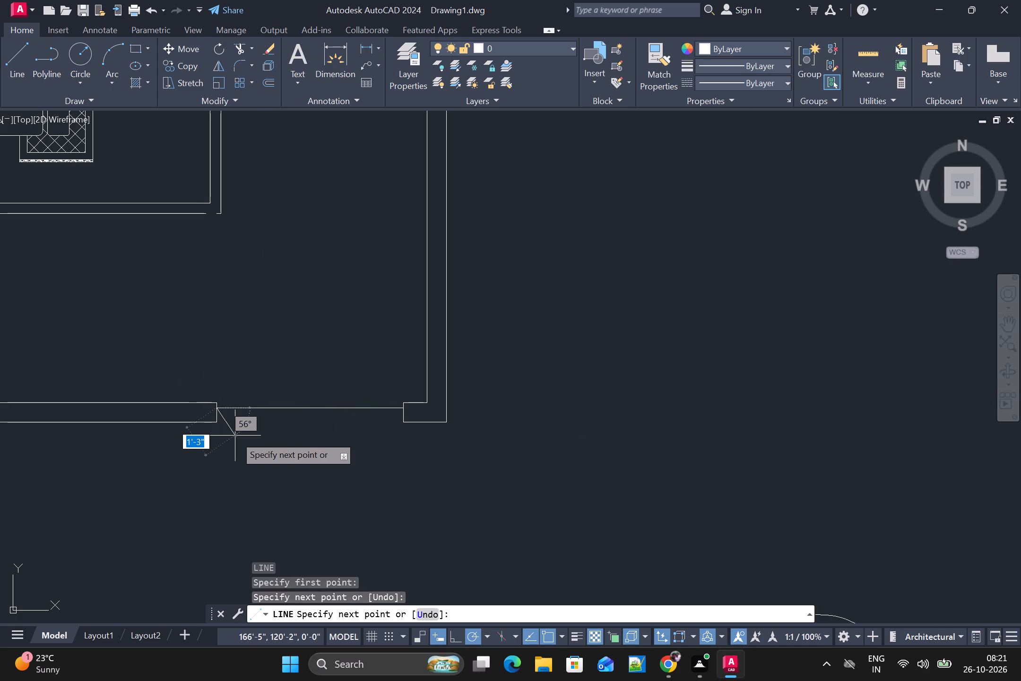
scroll(225, 436, up, 3)
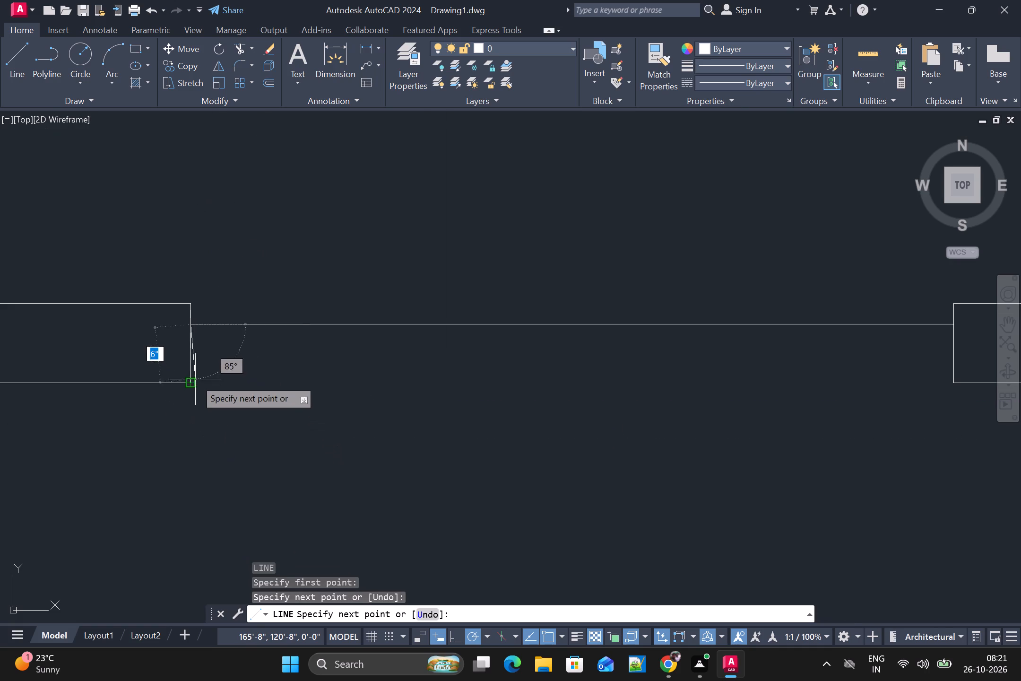
scroll(193, 342, up, 2)
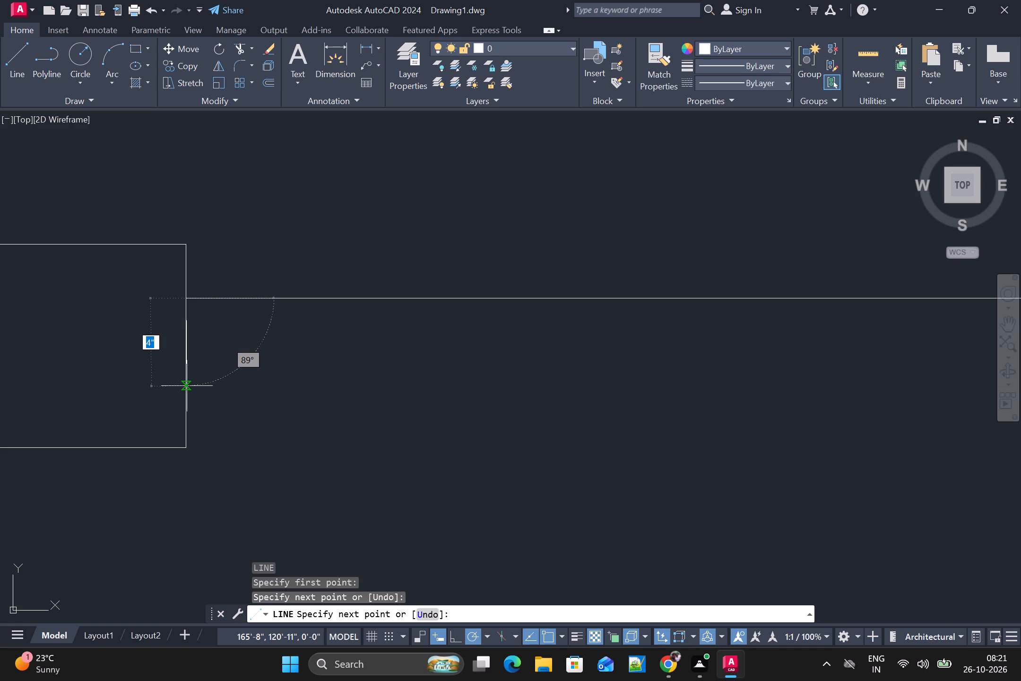
click(187, 386)
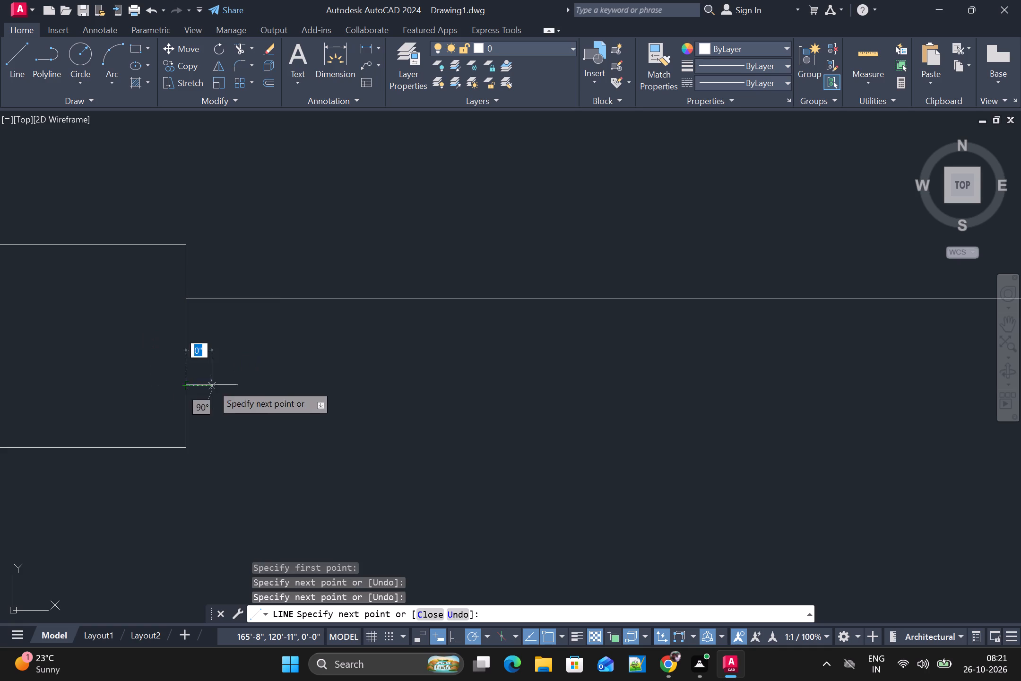
scroll(220, 385, down, 3)
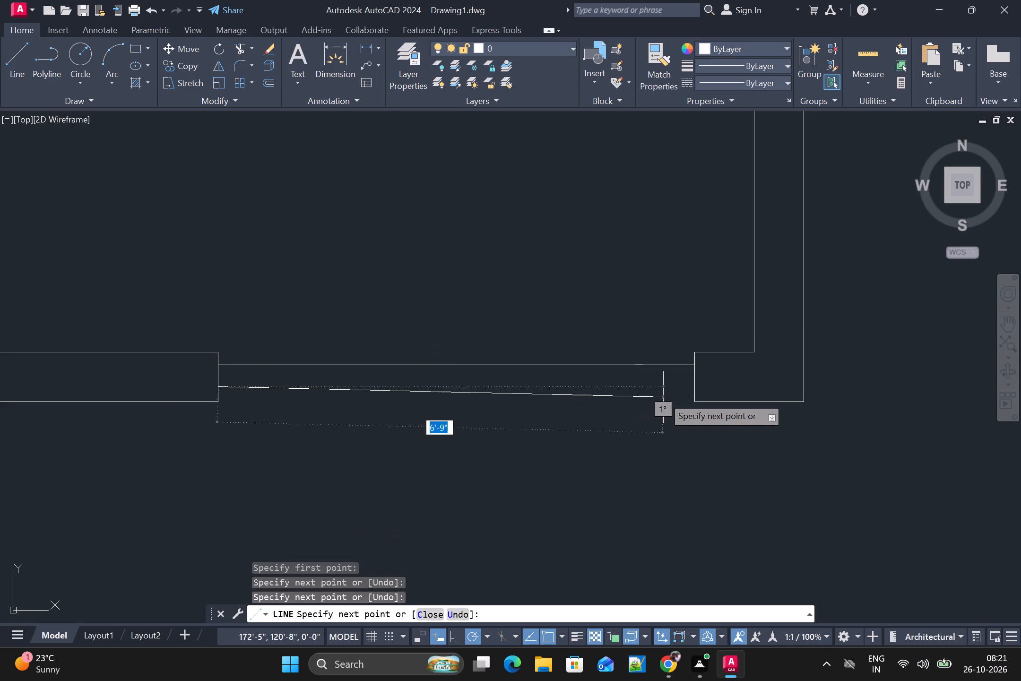
scroll(682, 377, up, 2)
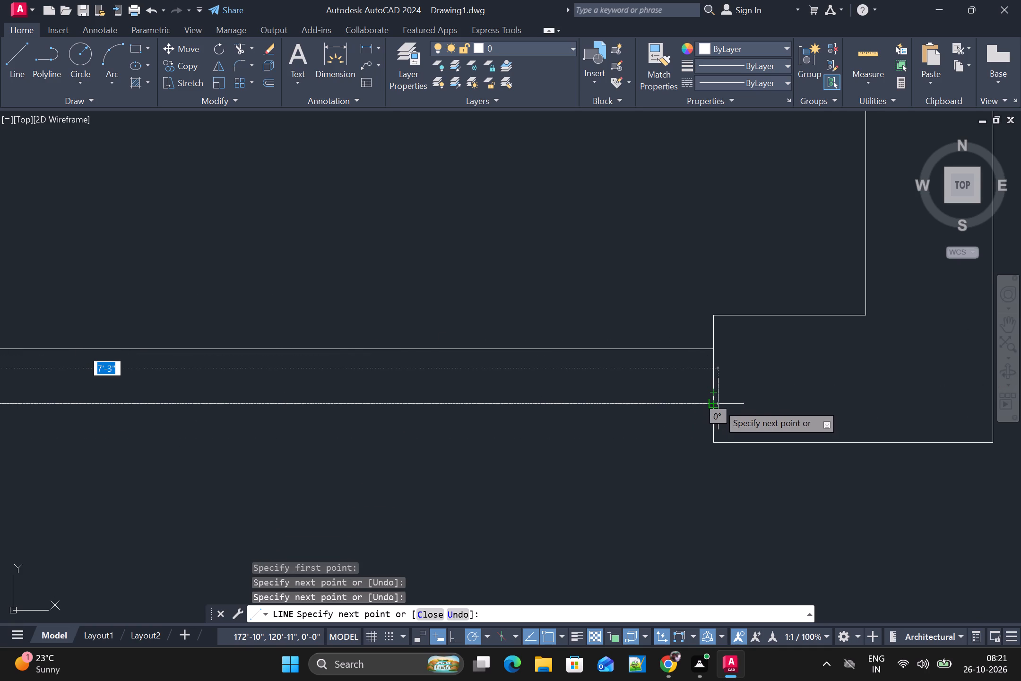
click(711, 402)
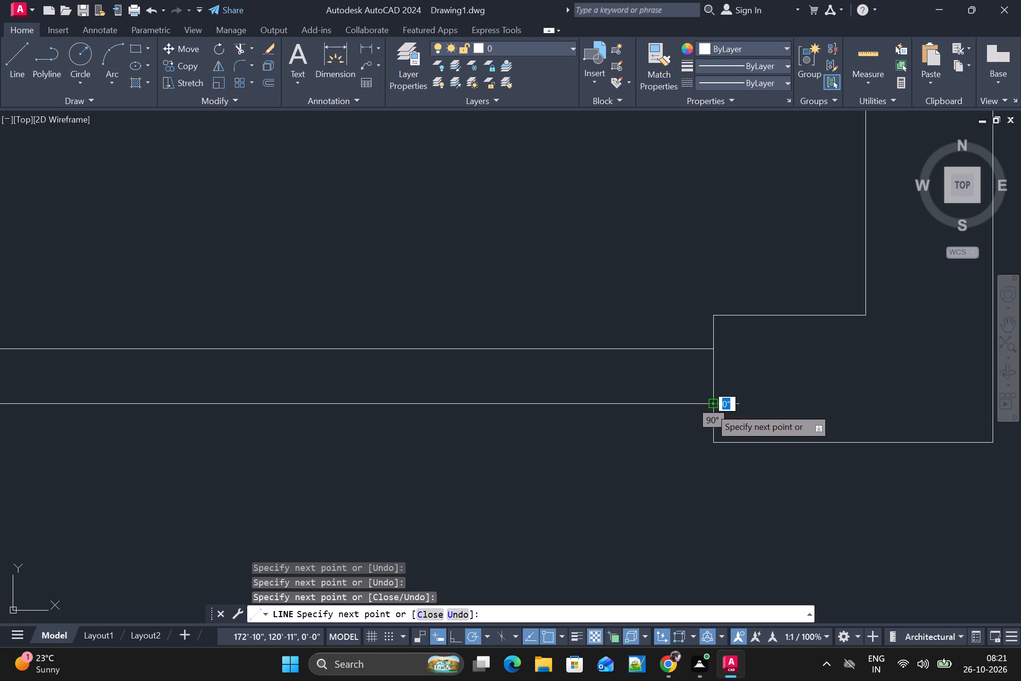
key(Escape)
Draw two short vertical lines about 7" apart between the parallel lines, near the middle of the front opening.
text(L)
key(space)
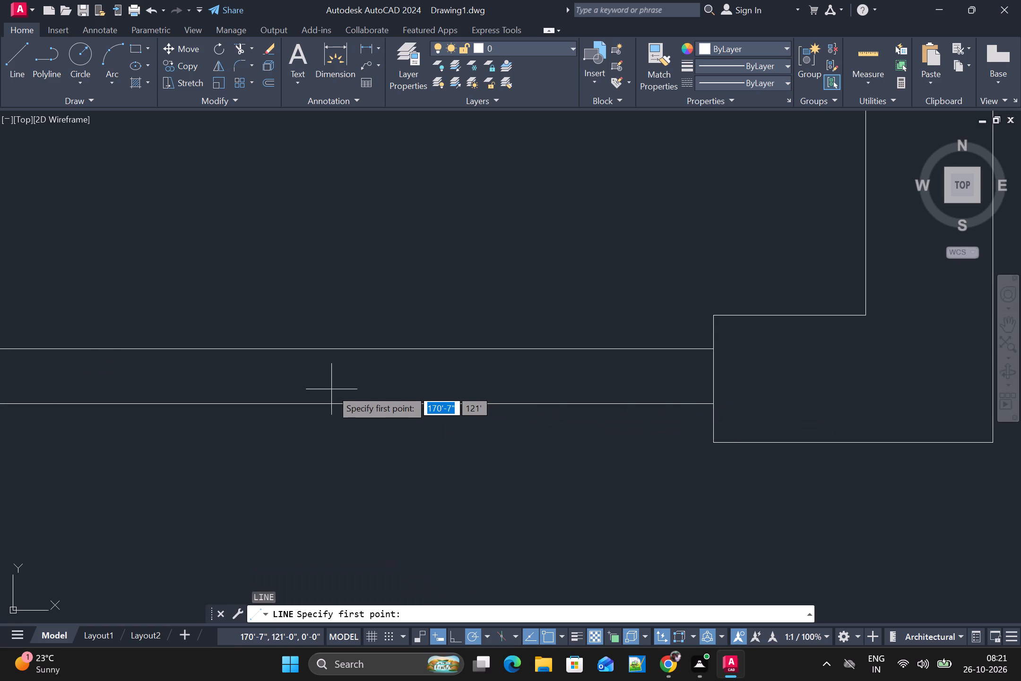
scroll(331, 389, down, 2)
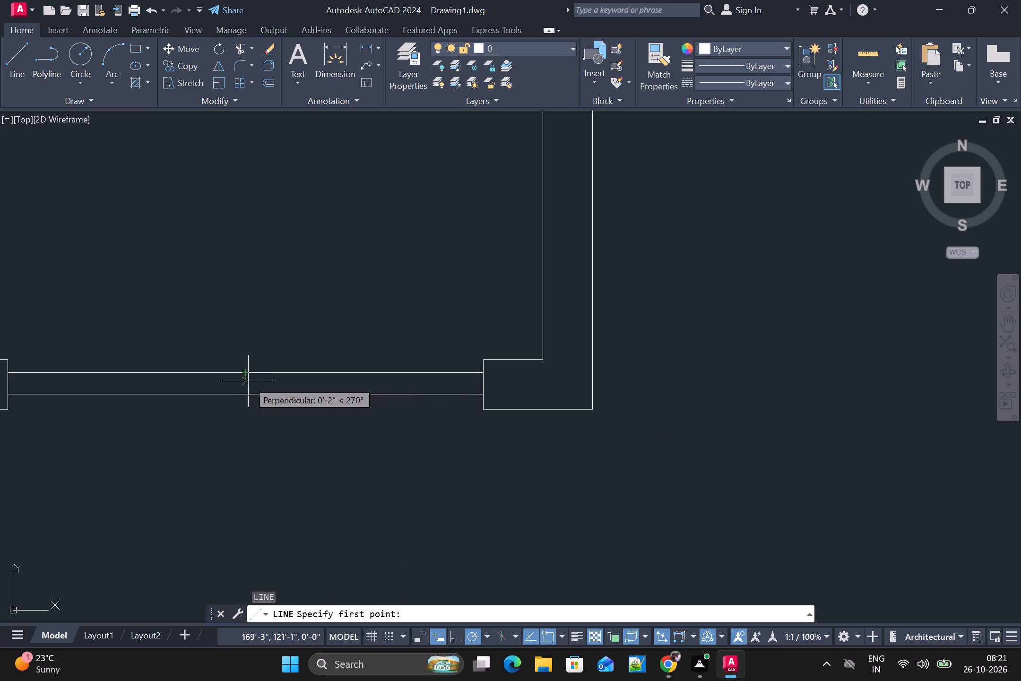
scroll(247, 382, up, 2)
scroll(279, 368, down, 2)
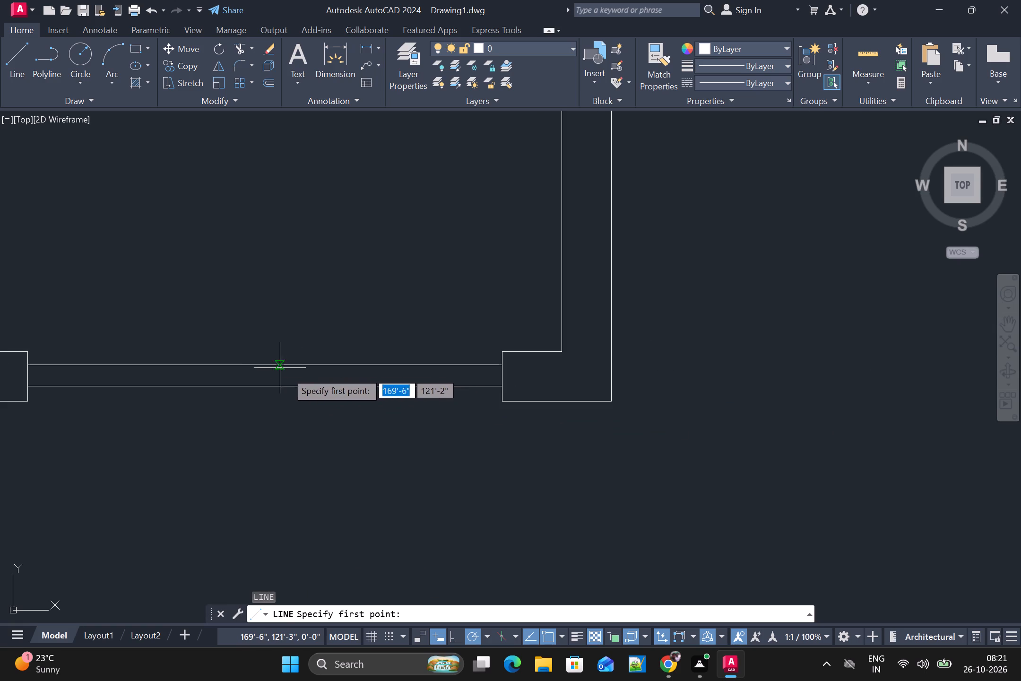
click(264, 363)
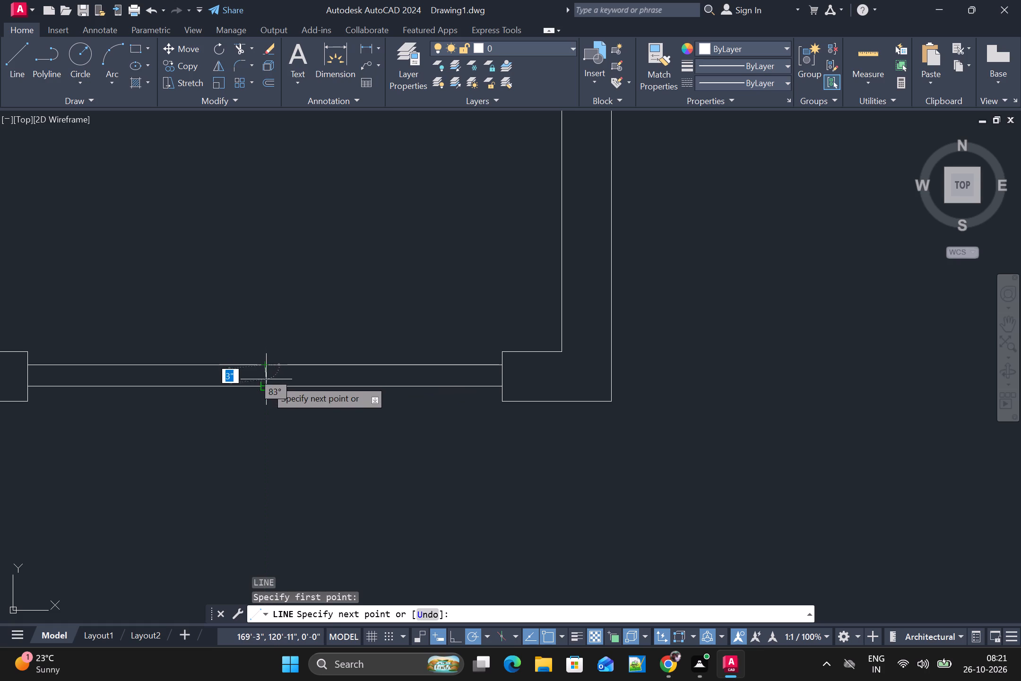
click(267, 385)
key(space)
key(space)
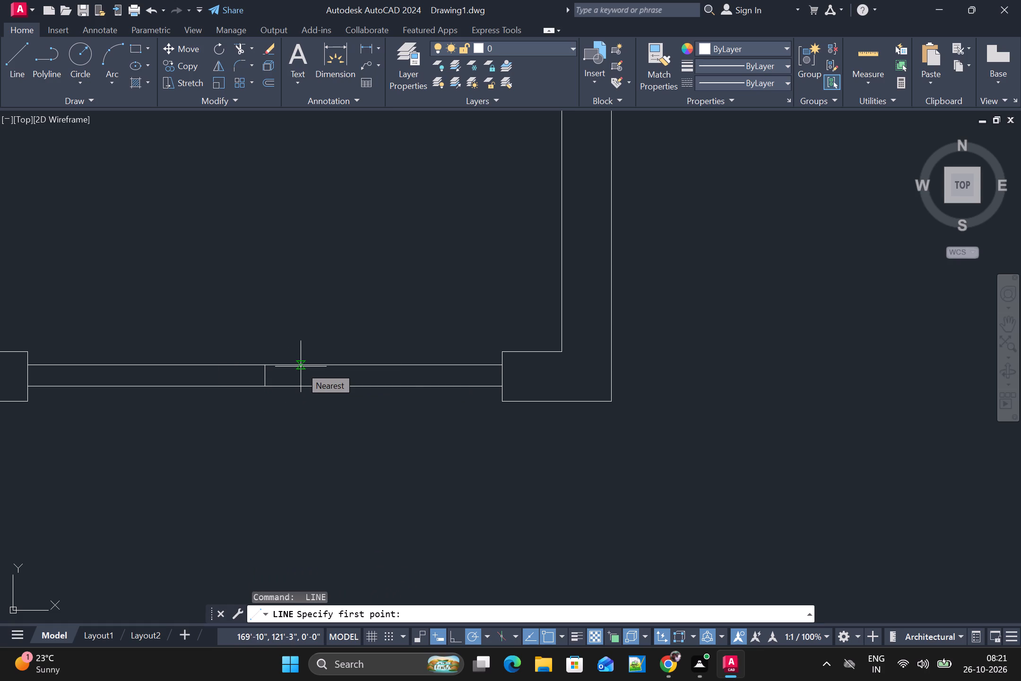
click(301, 367)
click(300, 386)
key(space)
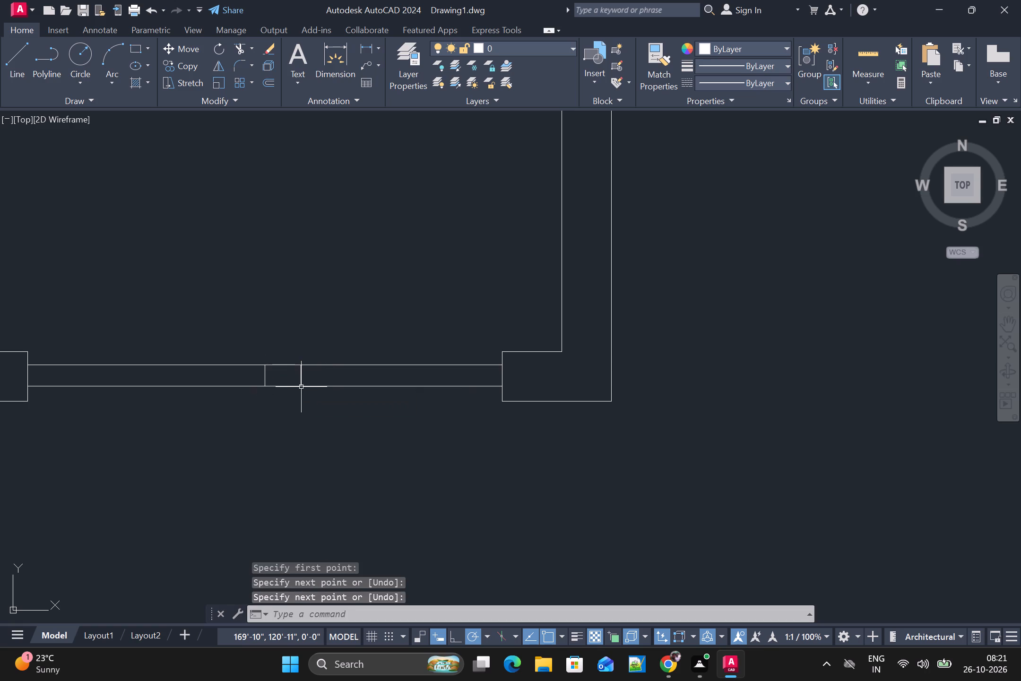
key(Escape)
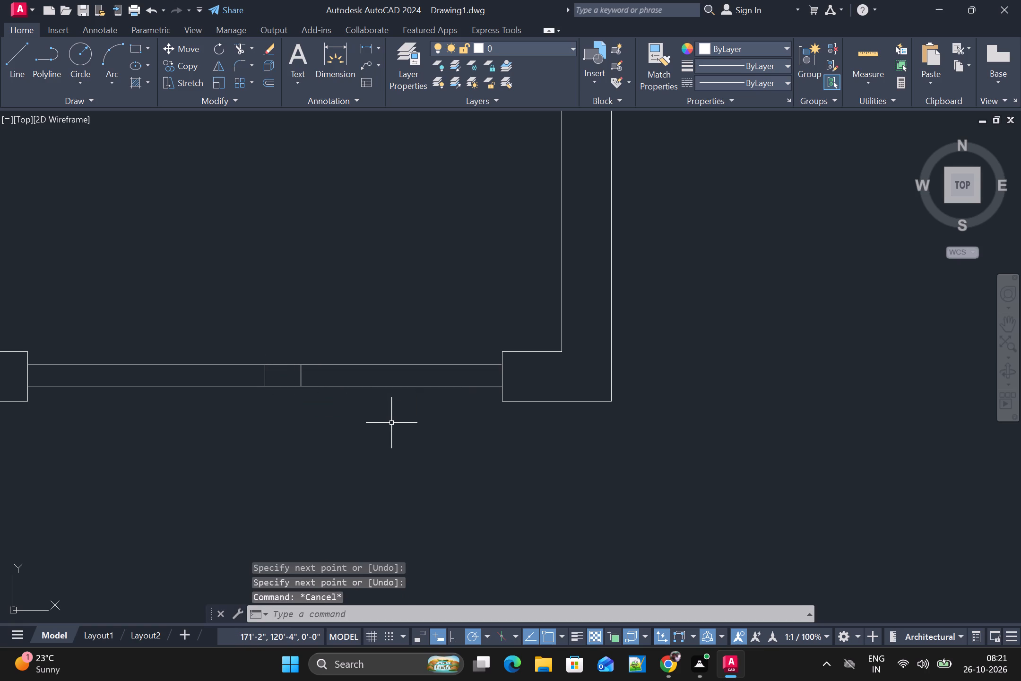
Trim both parallel lines between the two short vertical lines to leave a gap in the middle of the front opening.
text(TR)
key(space)
scroll(309, 368, up, 2)
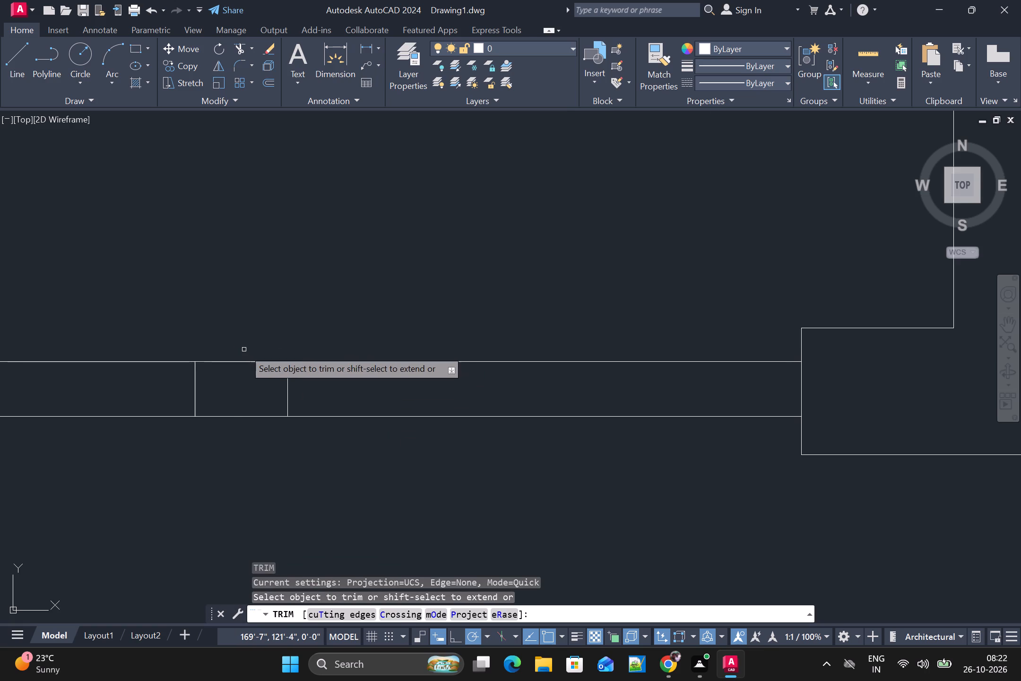
drag(244, 349, 220, 506)
scroll(220, 507, down, 3)
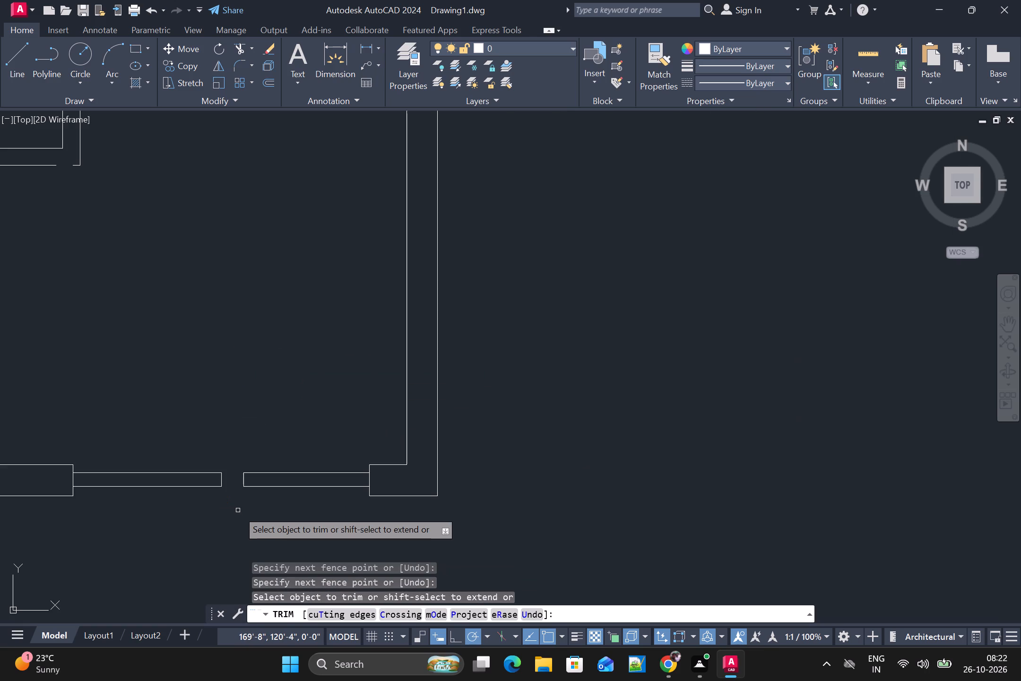
scroll(231, 431, down, 1)
middle_drag(236, 434, 320, 340)
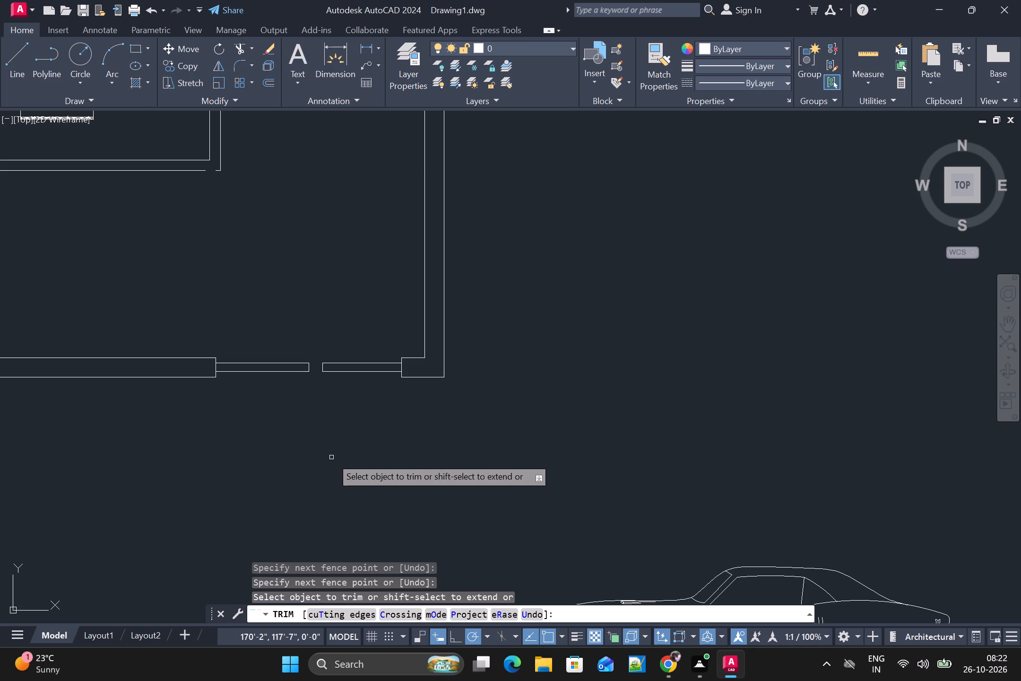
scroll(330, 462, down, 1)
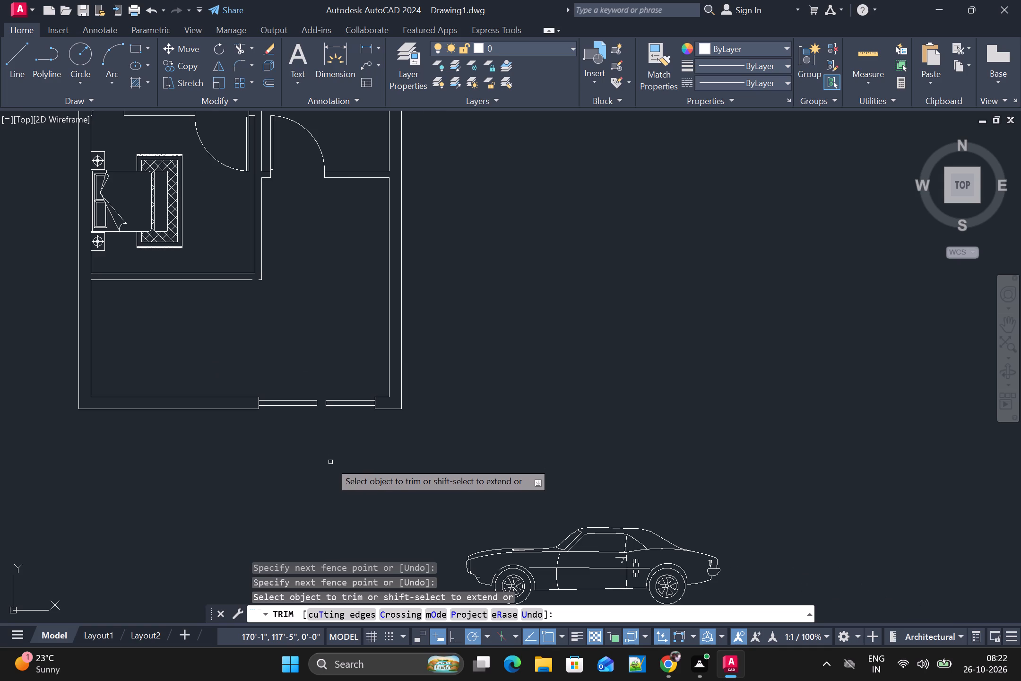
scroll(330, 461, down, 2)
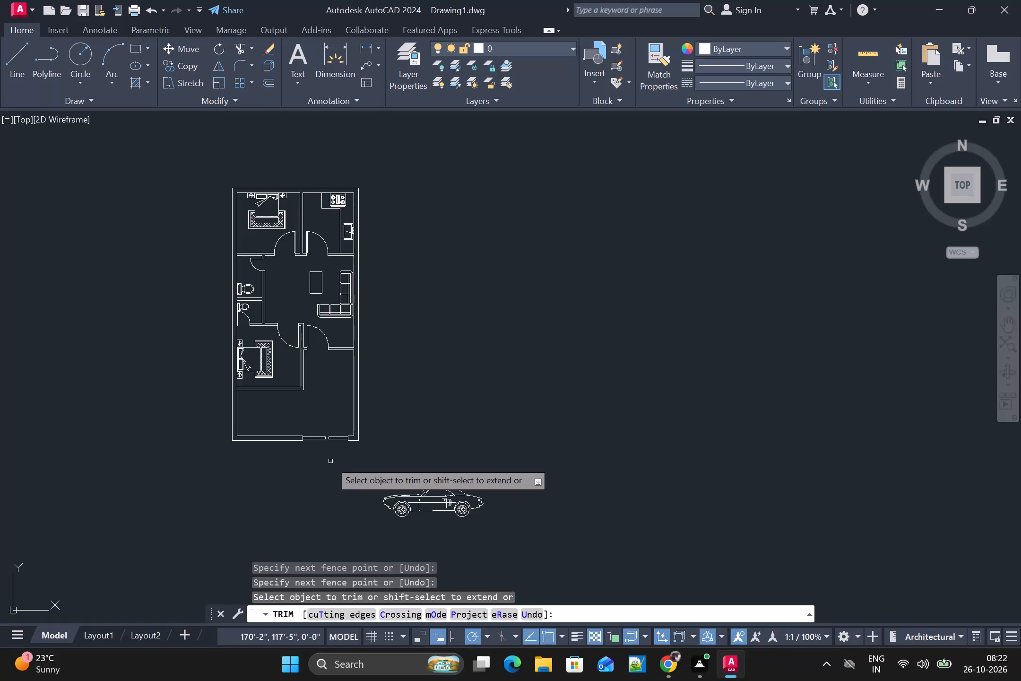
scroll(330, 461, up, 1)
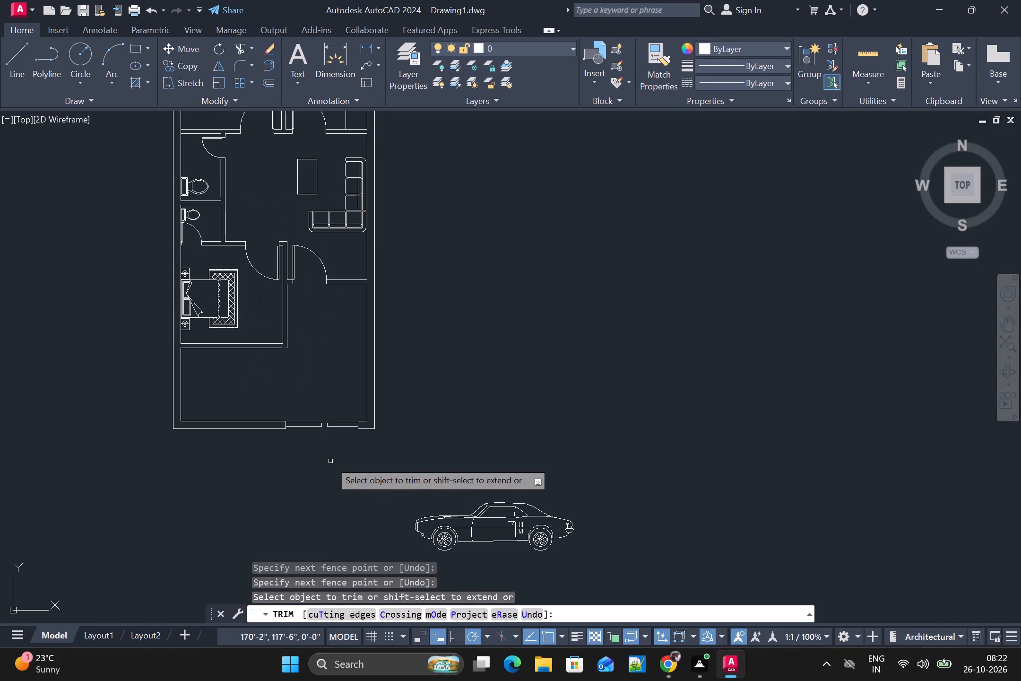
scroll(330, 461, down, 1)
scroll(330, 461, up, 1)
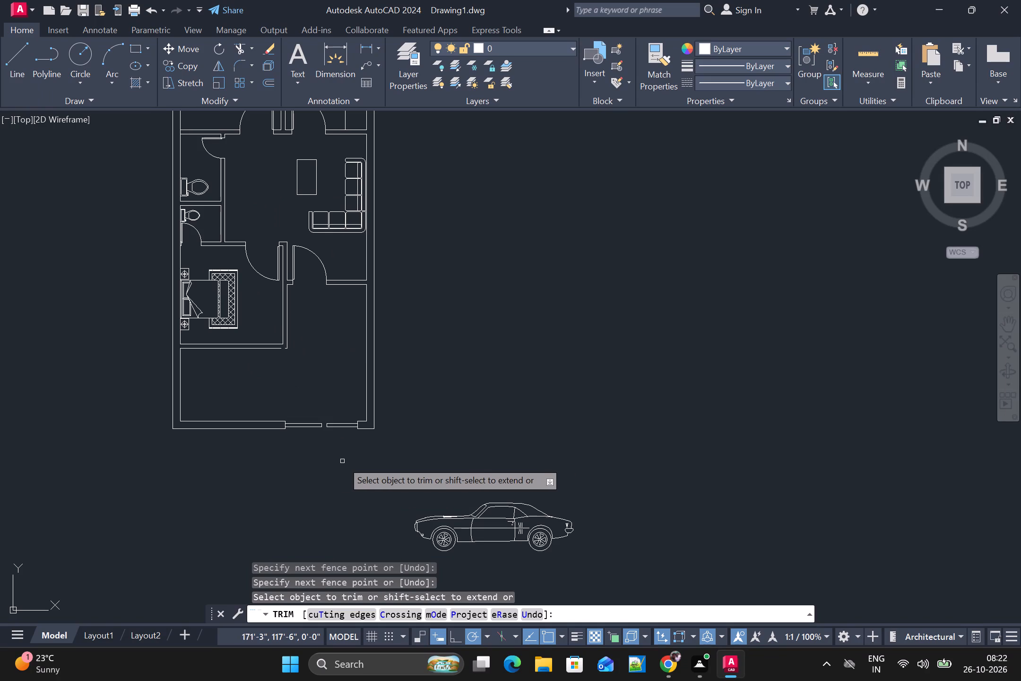
Switch the car block below the floor plan to the Sports Car (Top) view.
scroll(535, 483, up, 2)
scroll(531, 483, down, 1)
middle_drag(528, 482, 527, 477)
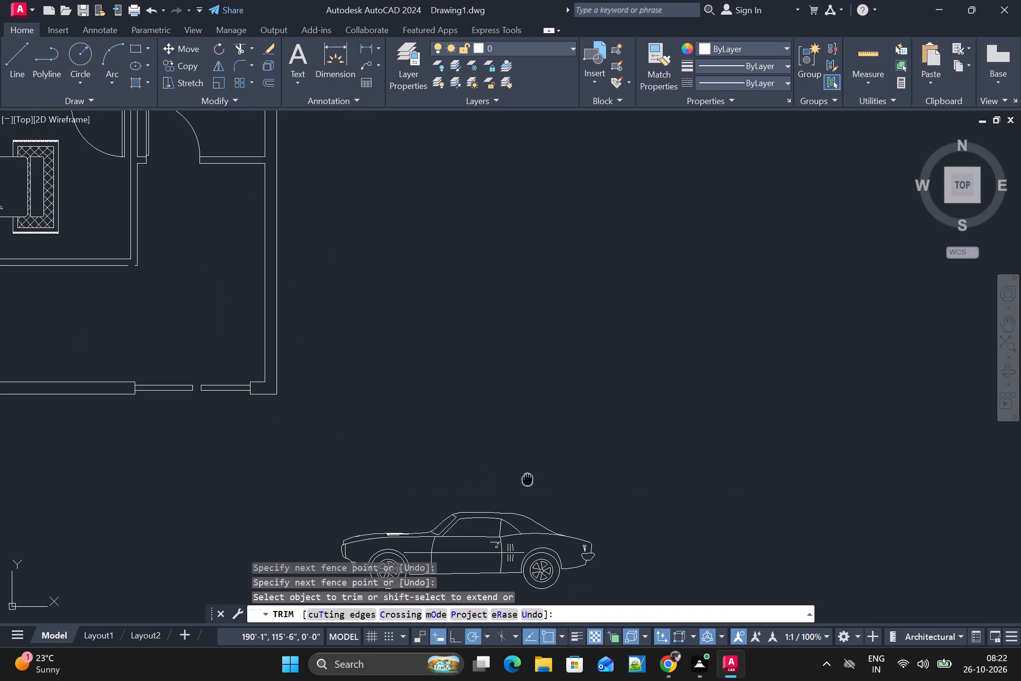
middle_drag(527, 477, 500, 274)
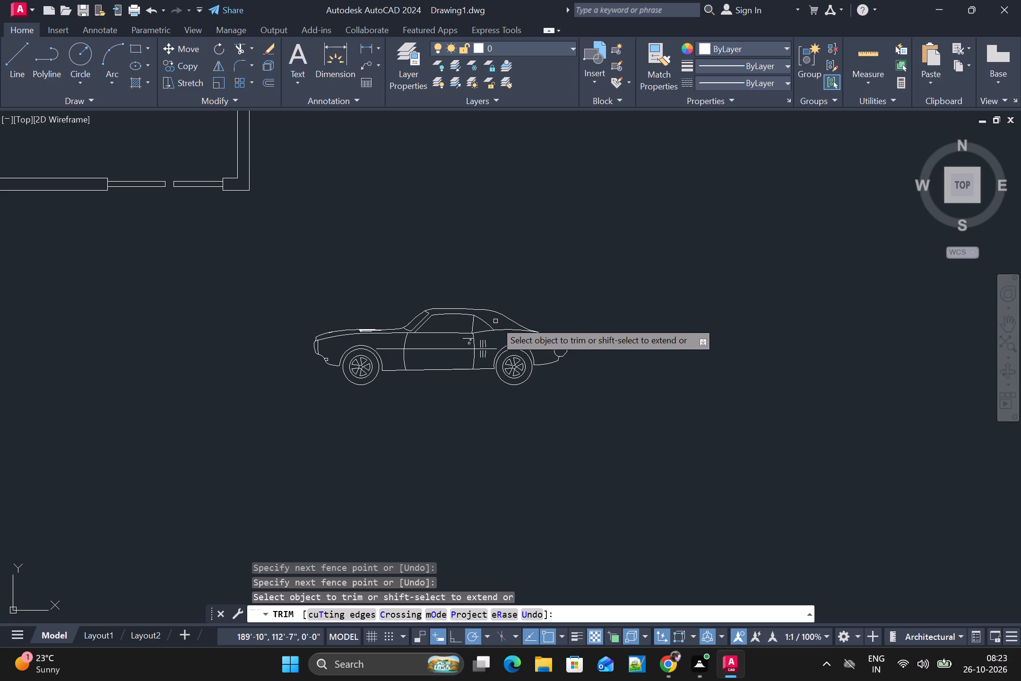
scroll(495, 321, down, 1)
scroll(481, 330, up, 2)
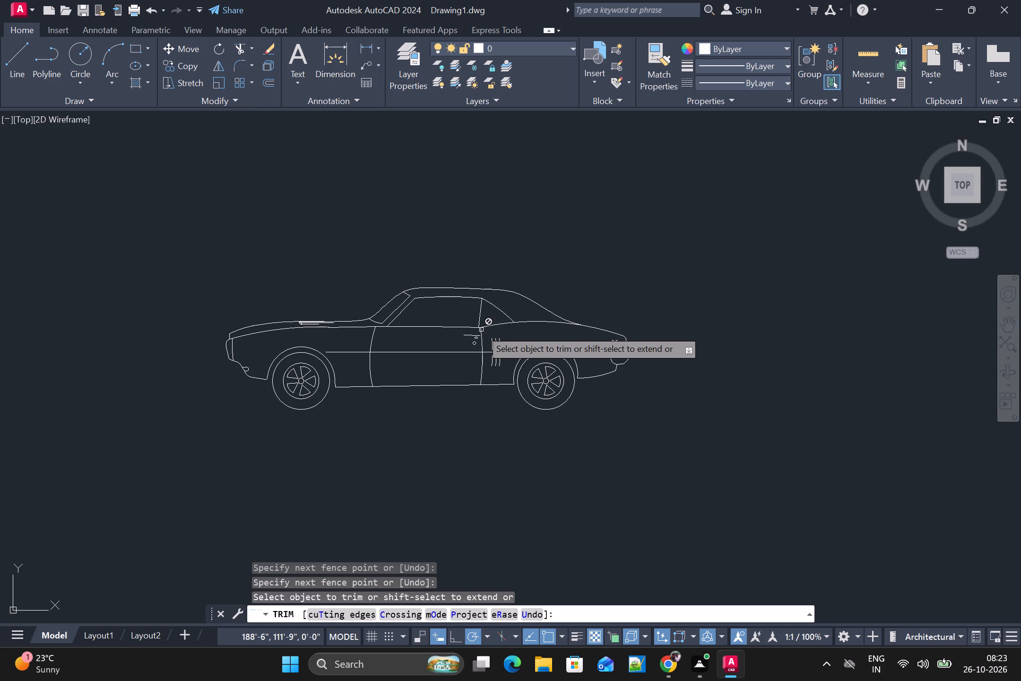
key(Escape)
scroll(481, 330, up, 1)
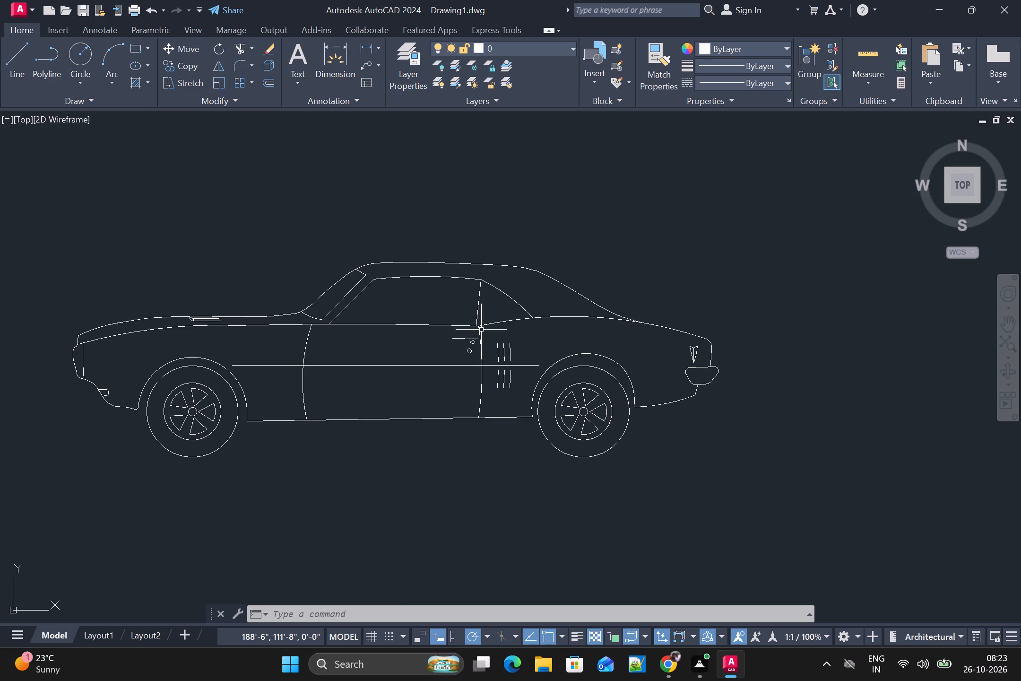
click(222, 379)
scroll(251, 380, down, 2)
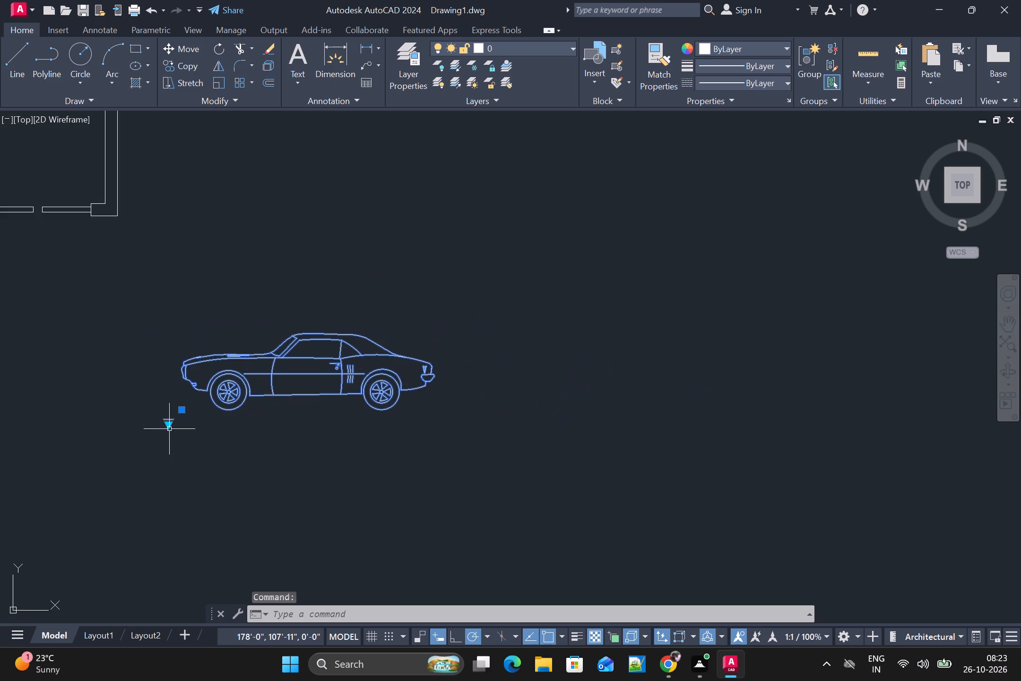
click(168, 426)
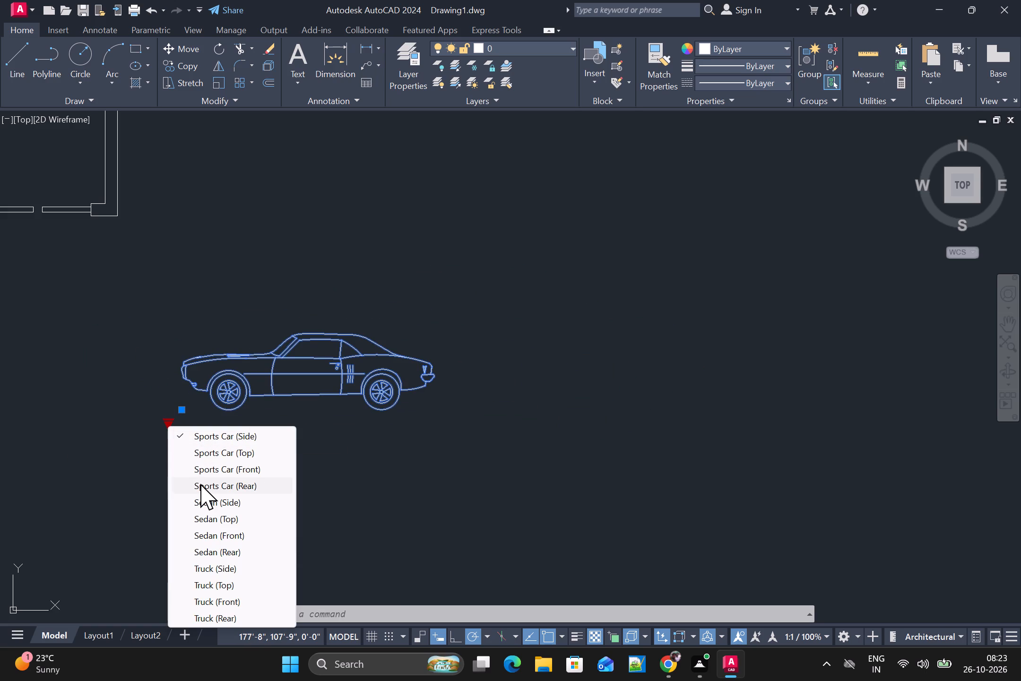
click(215, 454)
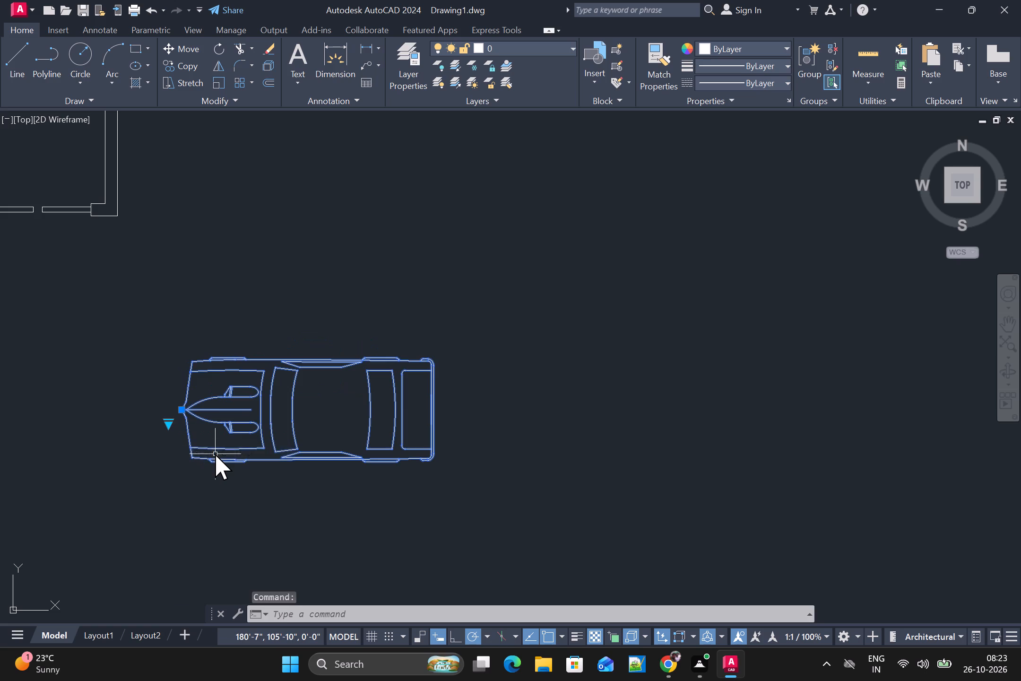
Rotate the sports car 90° clockwise about its nose so its front faces the floor plan.
scroll(215, 454, down, 1)
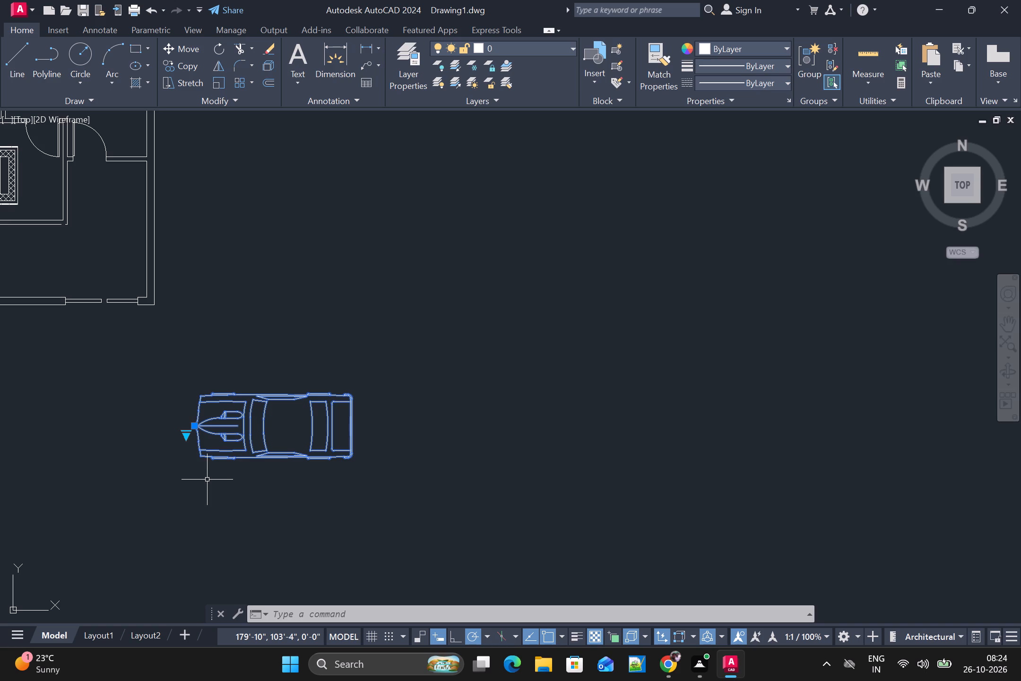
scroll(207, 480, up, 1)
key(r)
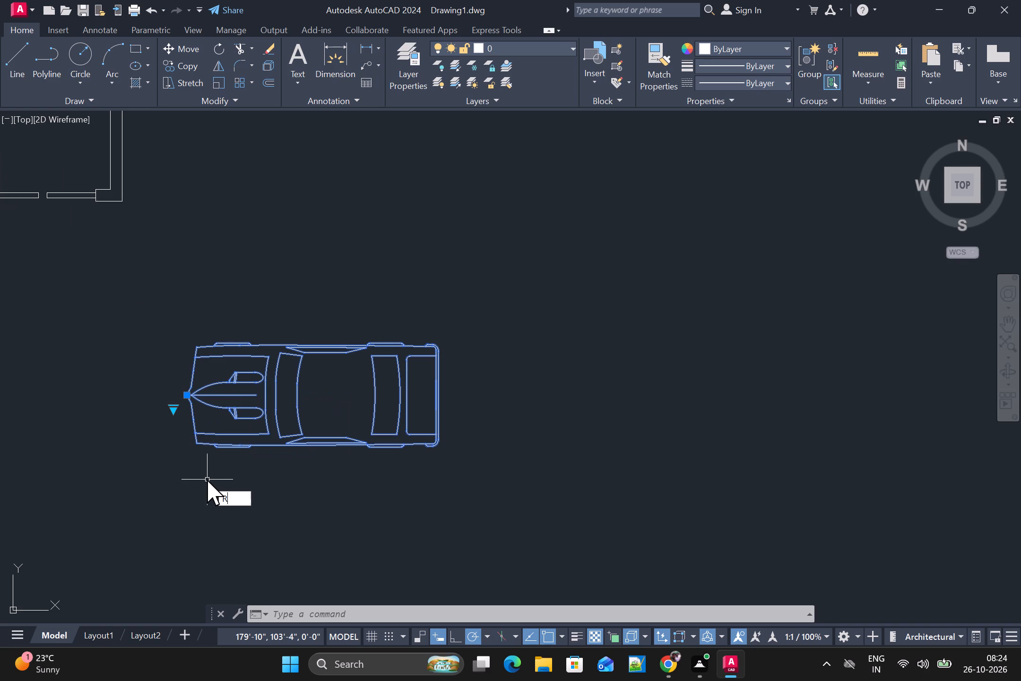
text(O)
key(space)
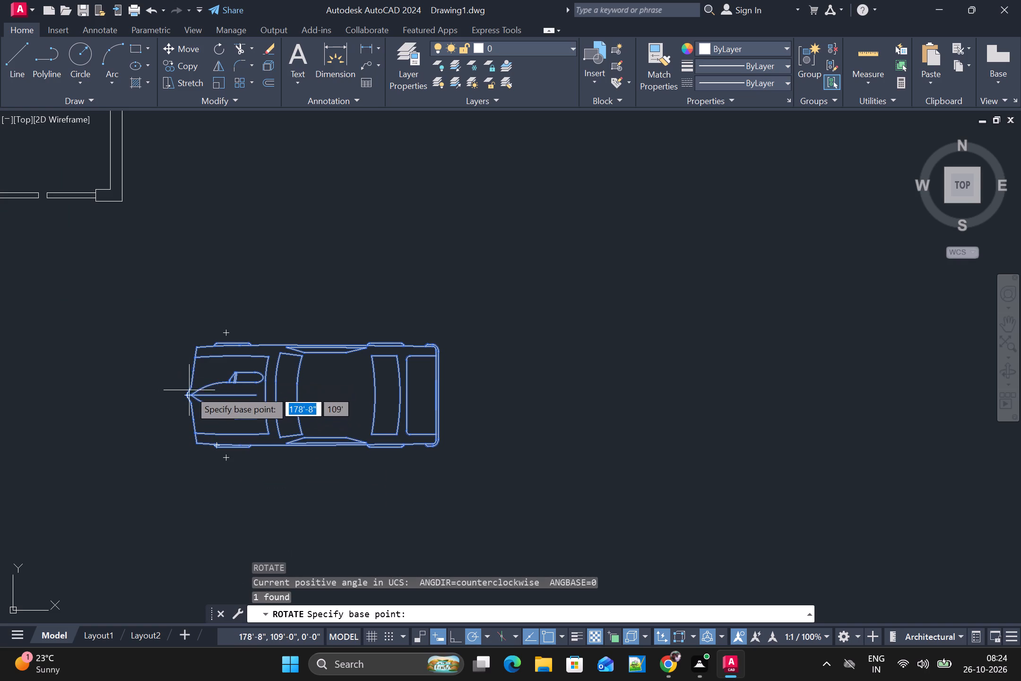
click(191, 392)
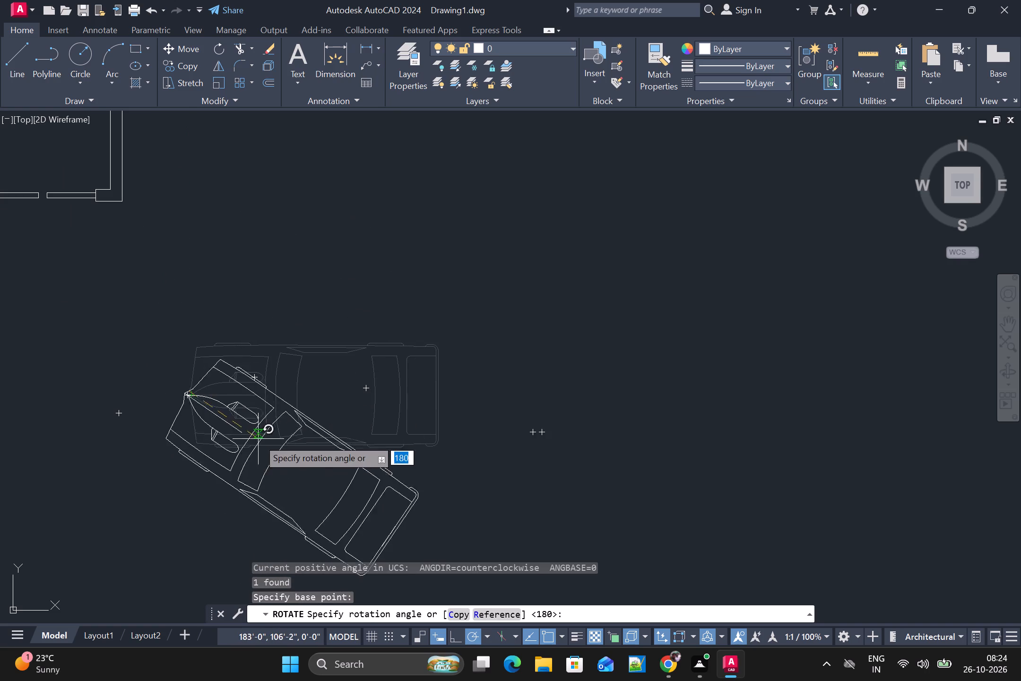
click(183, 474)
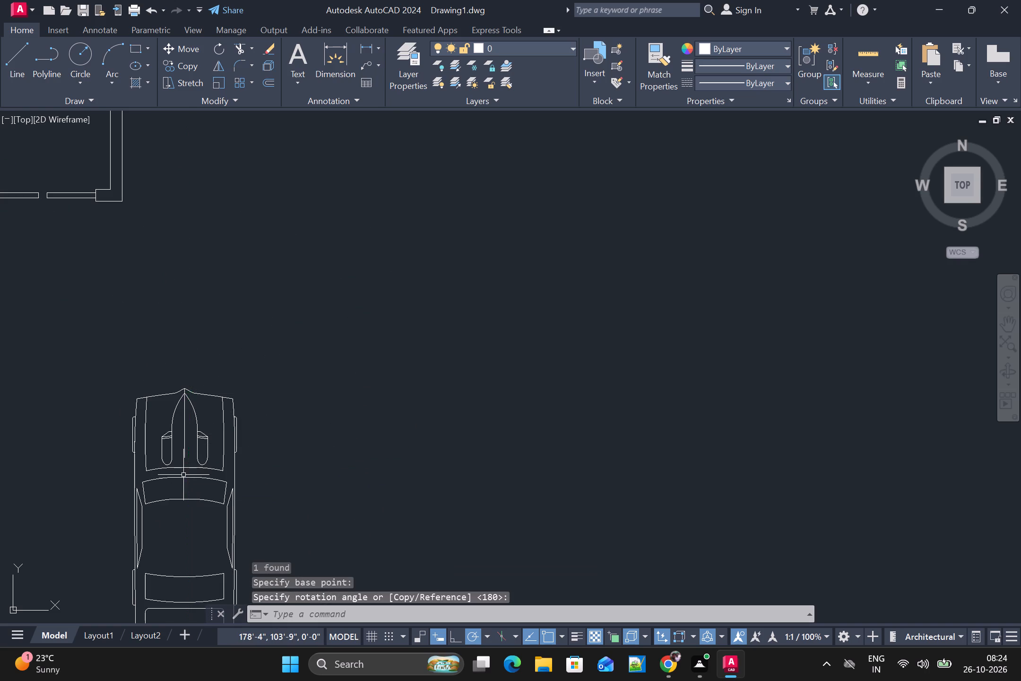
Move the car by its nose into the parking area behind the front gate, about 1'-10" below the entrance partition.
scroll(190, 476, down, 2)
text(M)
key(space)
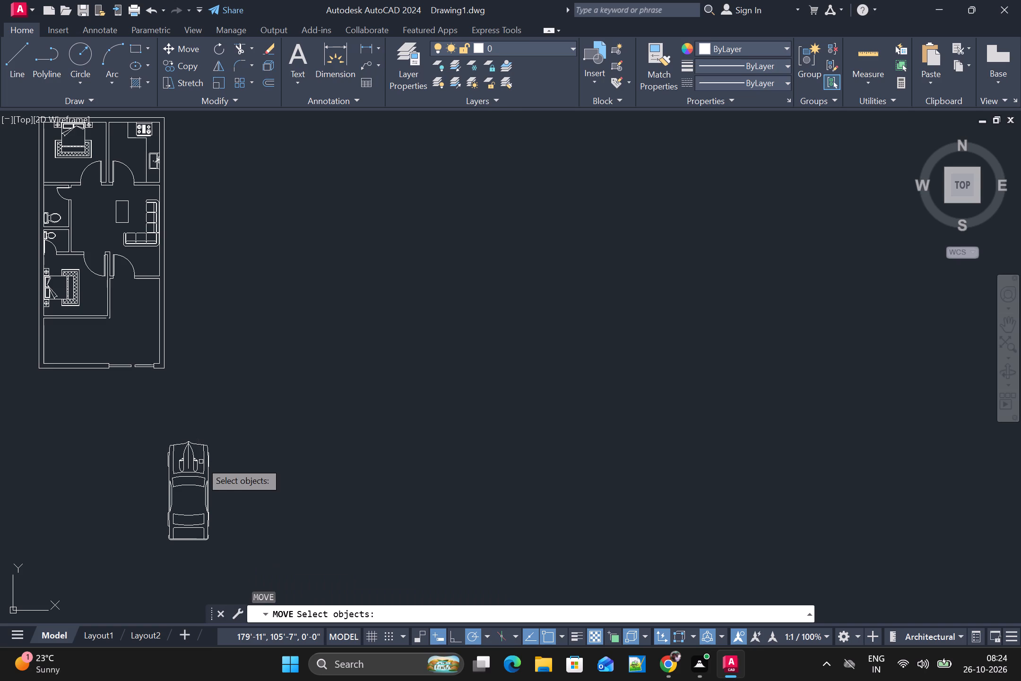
click(187, 441)
key(space)
click(185, 444)
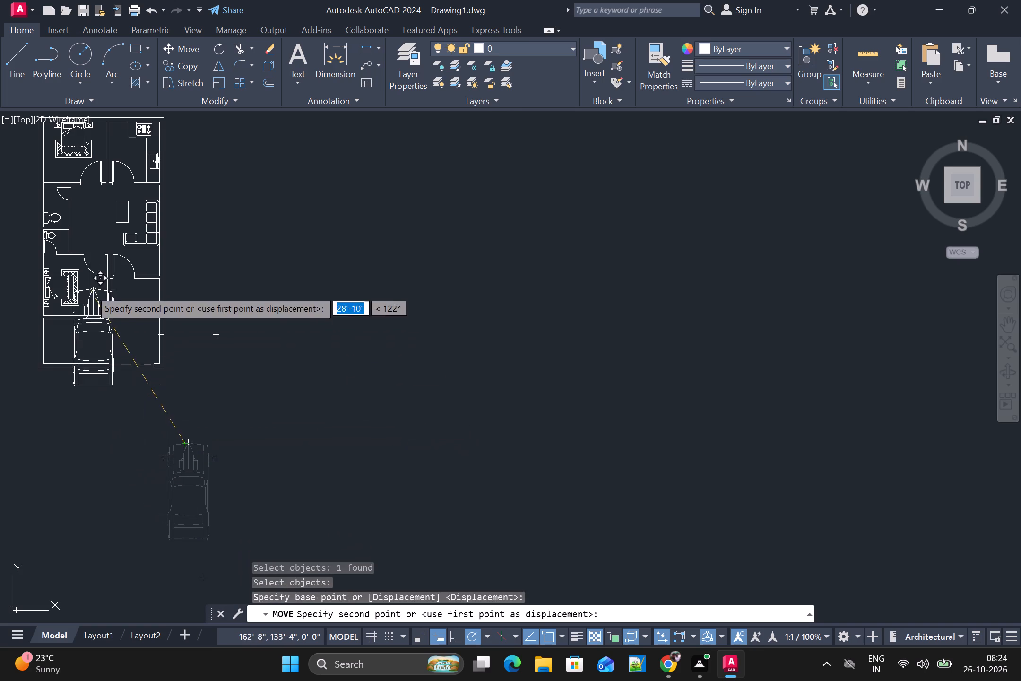
scroll(139, 308, up, 2)
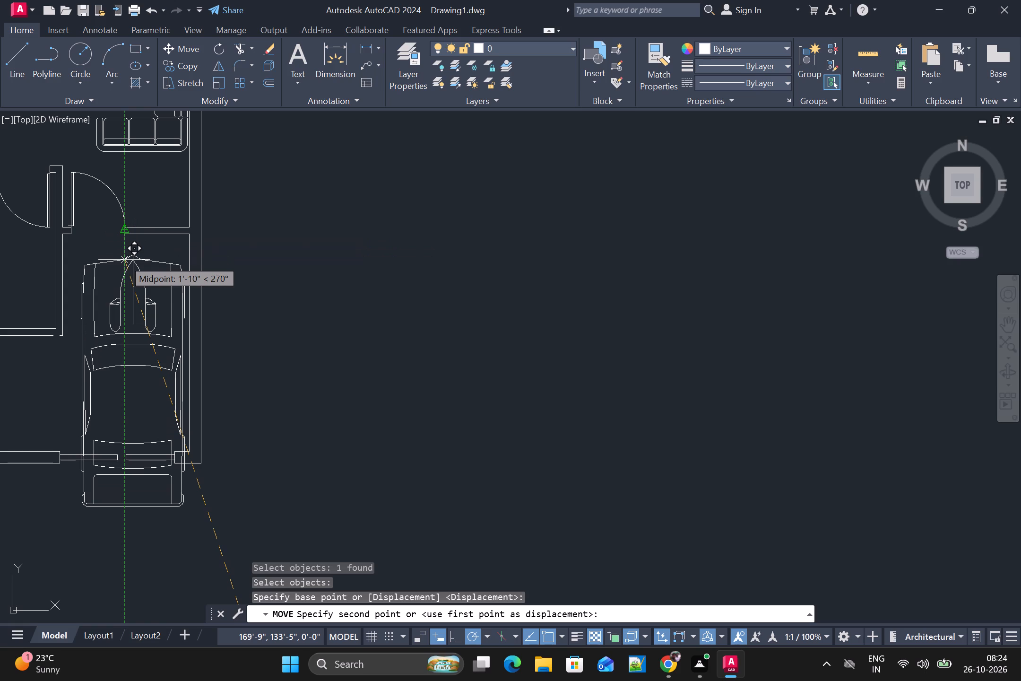
click(124, 260)
scroll(152, 307, down, 1)
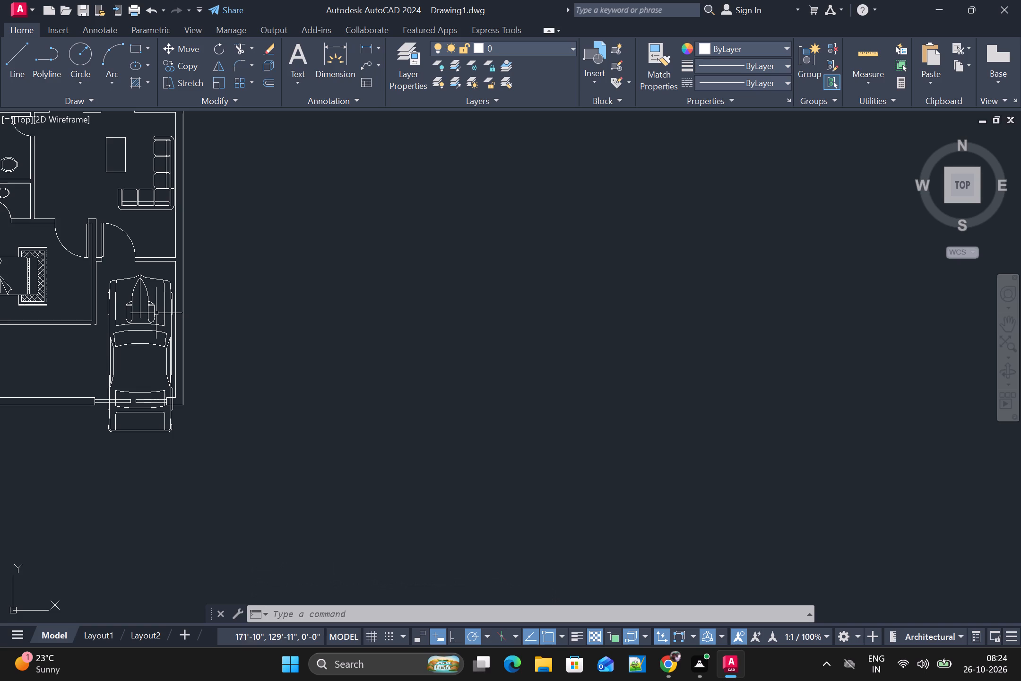
key(Escape)
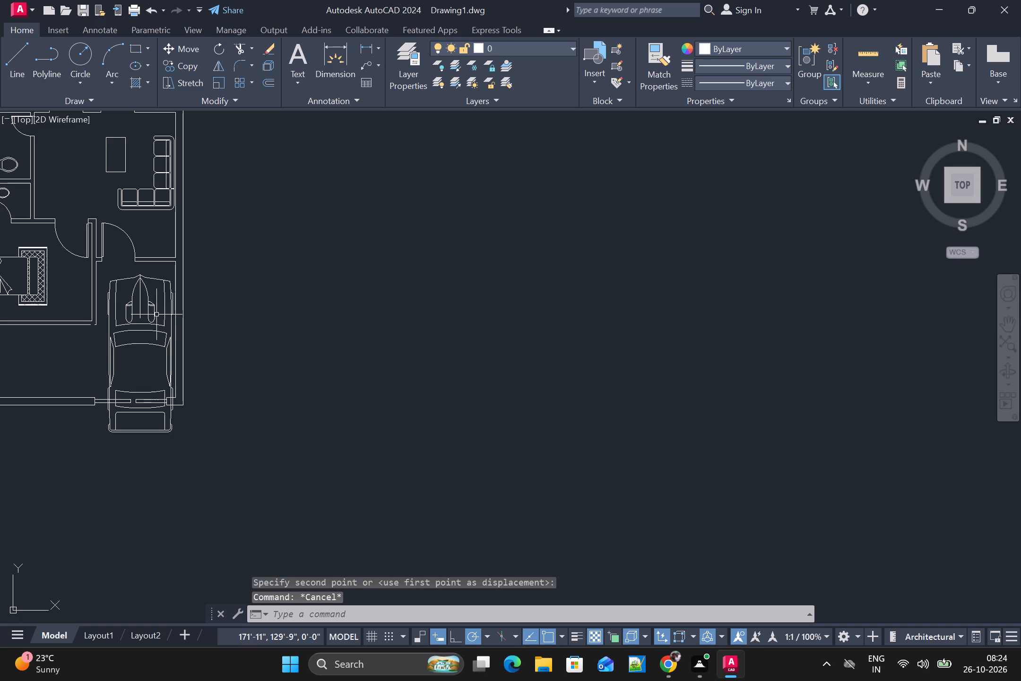
Scale the car down about its nose to roughly two-thirds size so it fits between the entrance partition and the gate.
text(SC)
key(space)
click(135, 310)
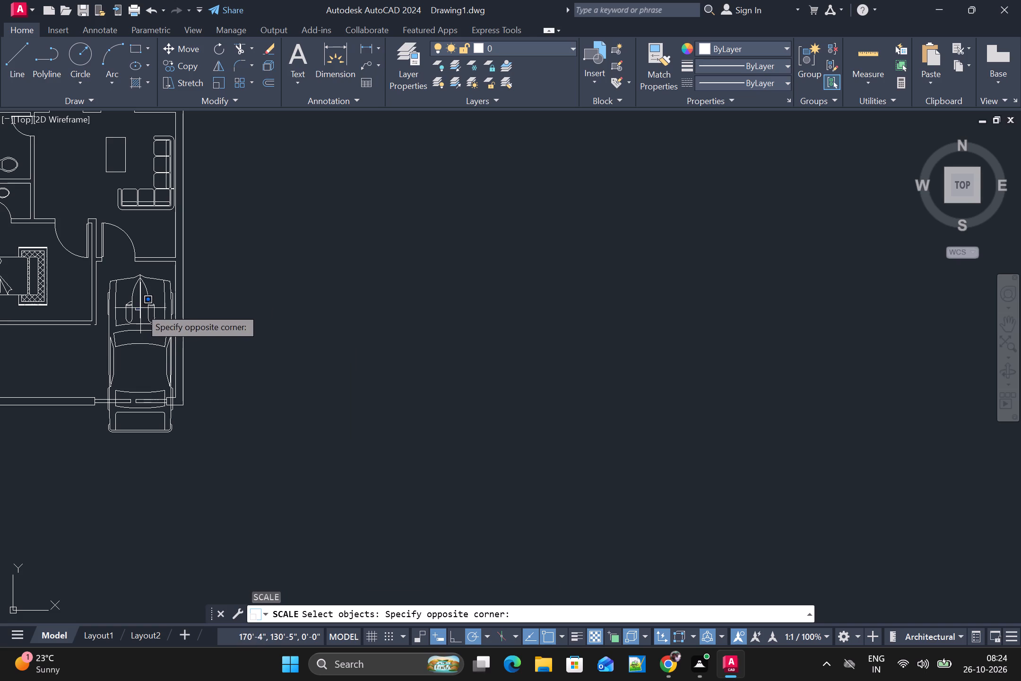
click(143, 308)
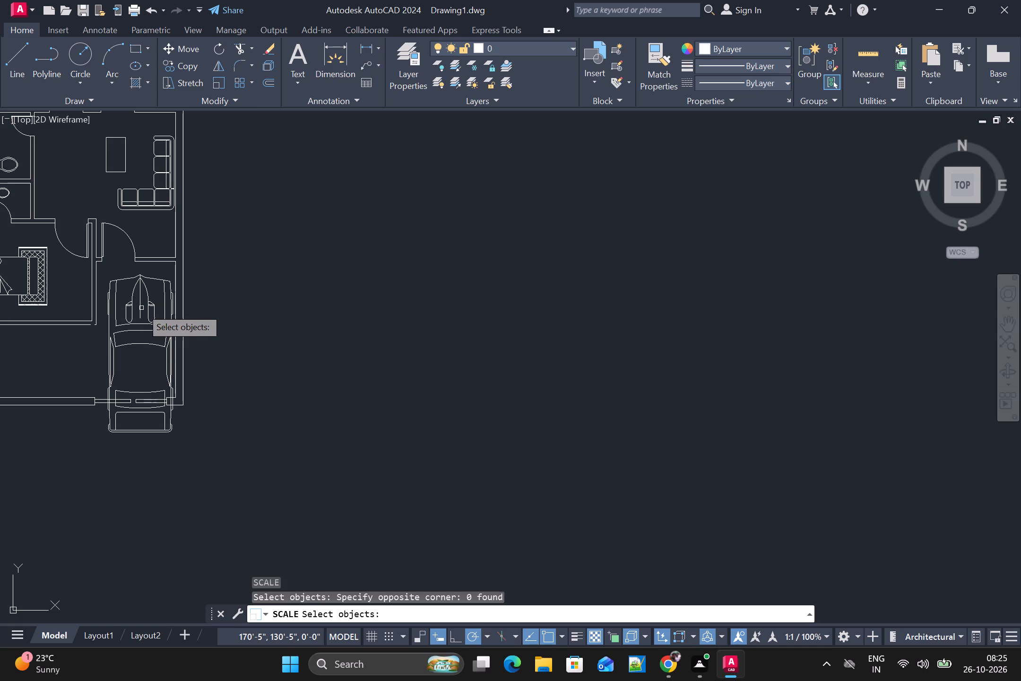
click(138, 309)
click(138, 309)
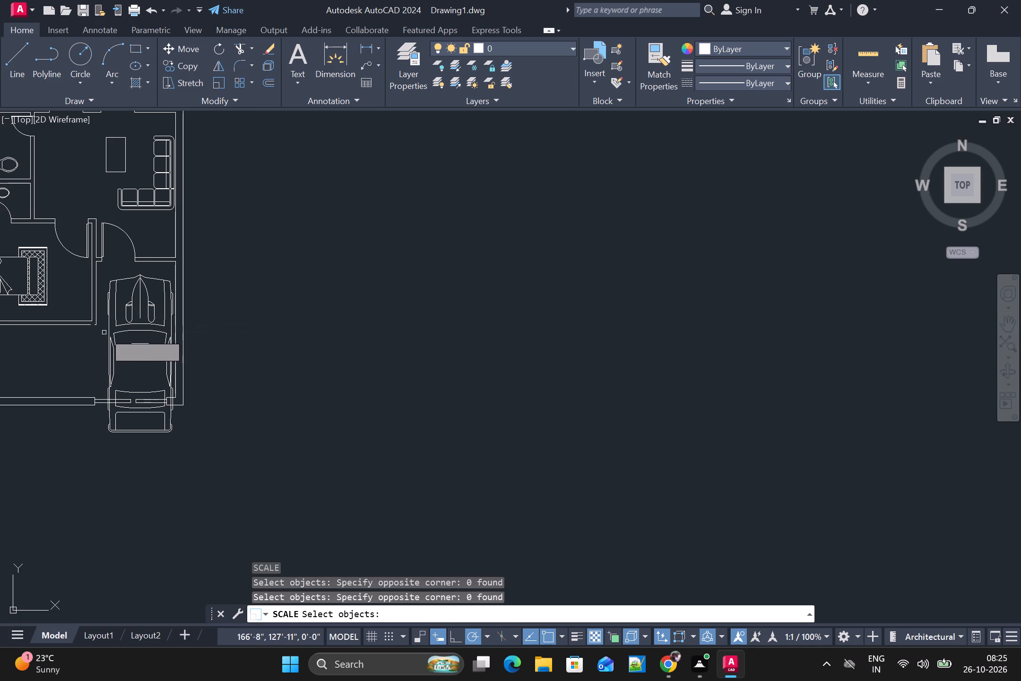
click(104, 337)
click(115, 335)
click(115, 335)
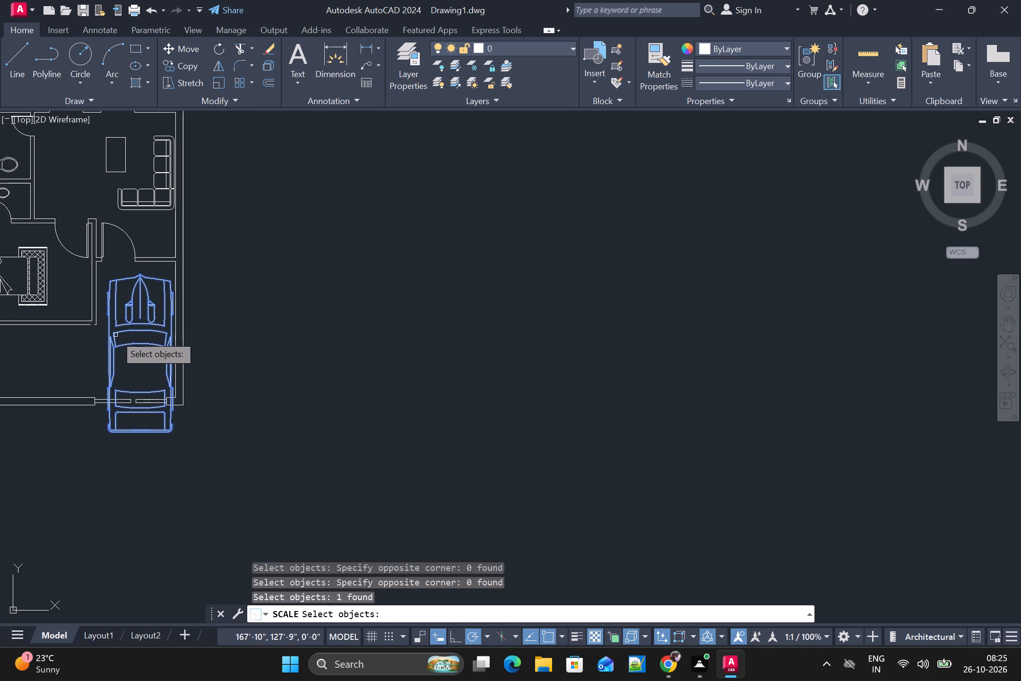
key(space)
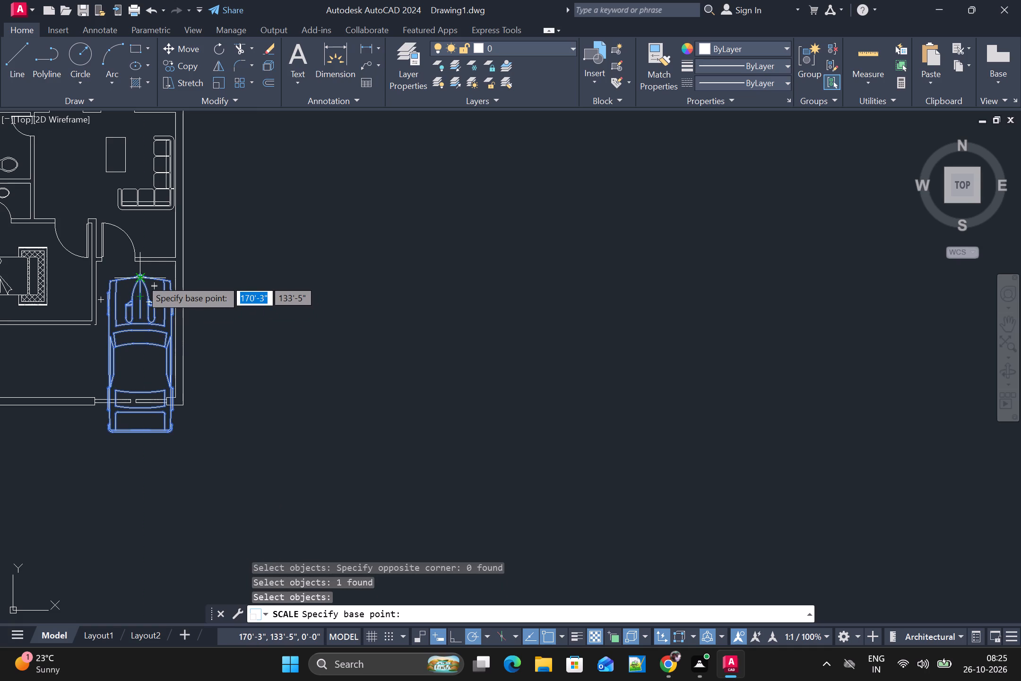
click(141, 279)
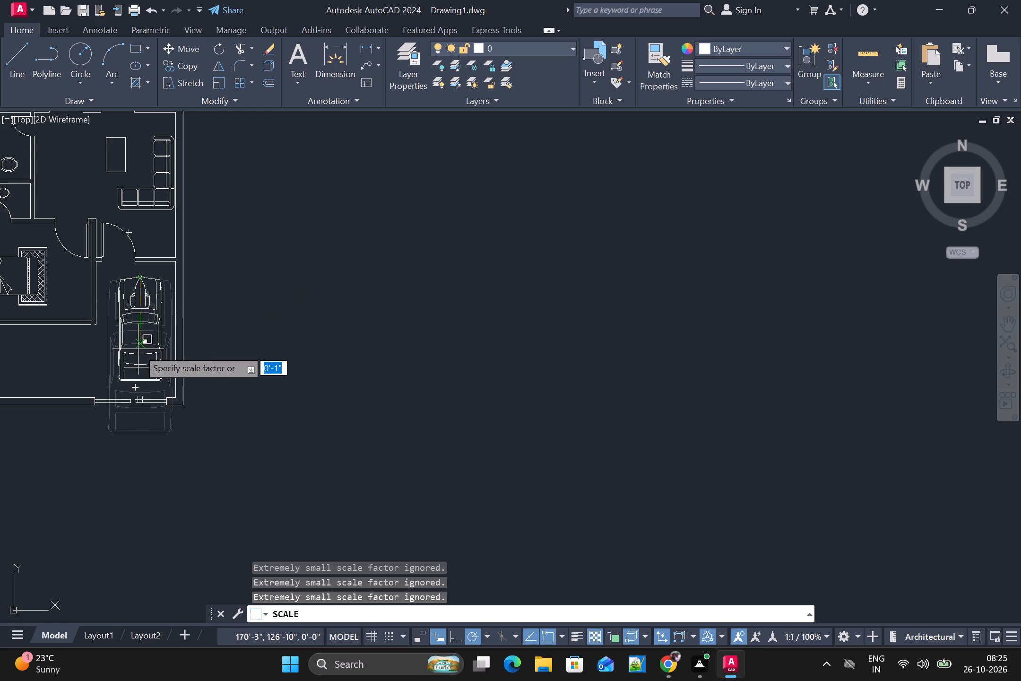
click(138, 349)
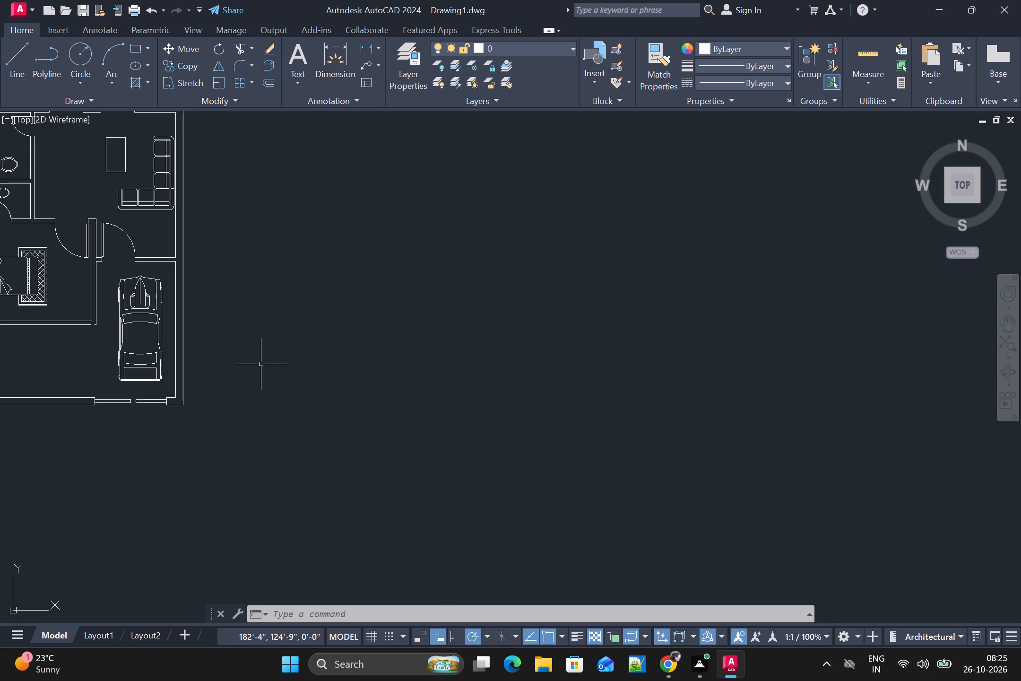
key(Escape)
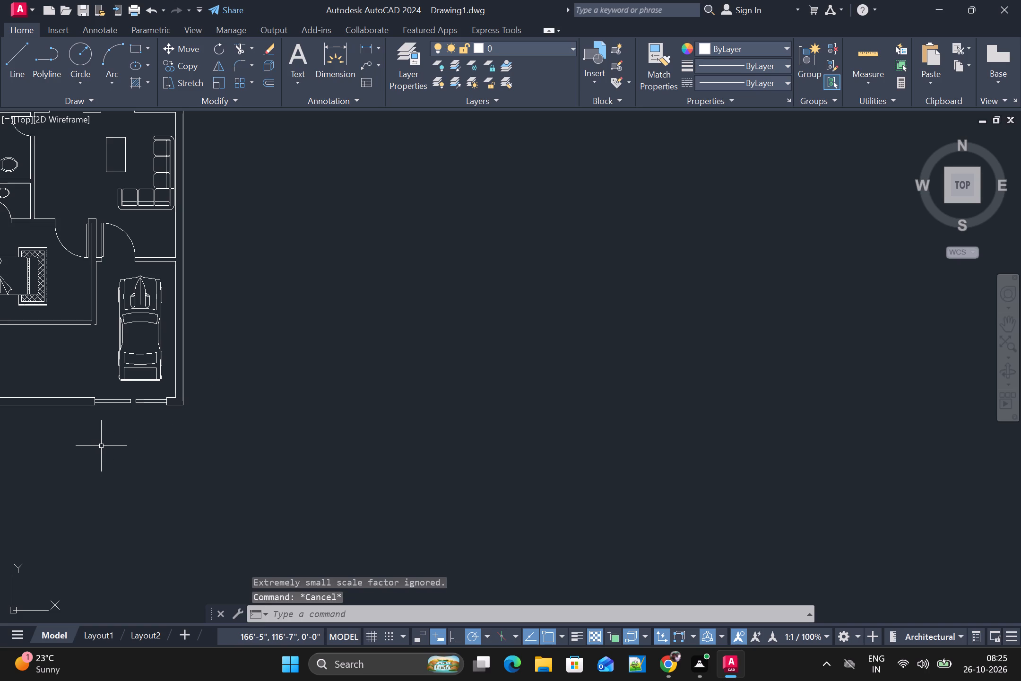
Close the gap in the lower face of the front bedroom wall, near its outer corner, with a line about 5" long.
key(l)
key(space)
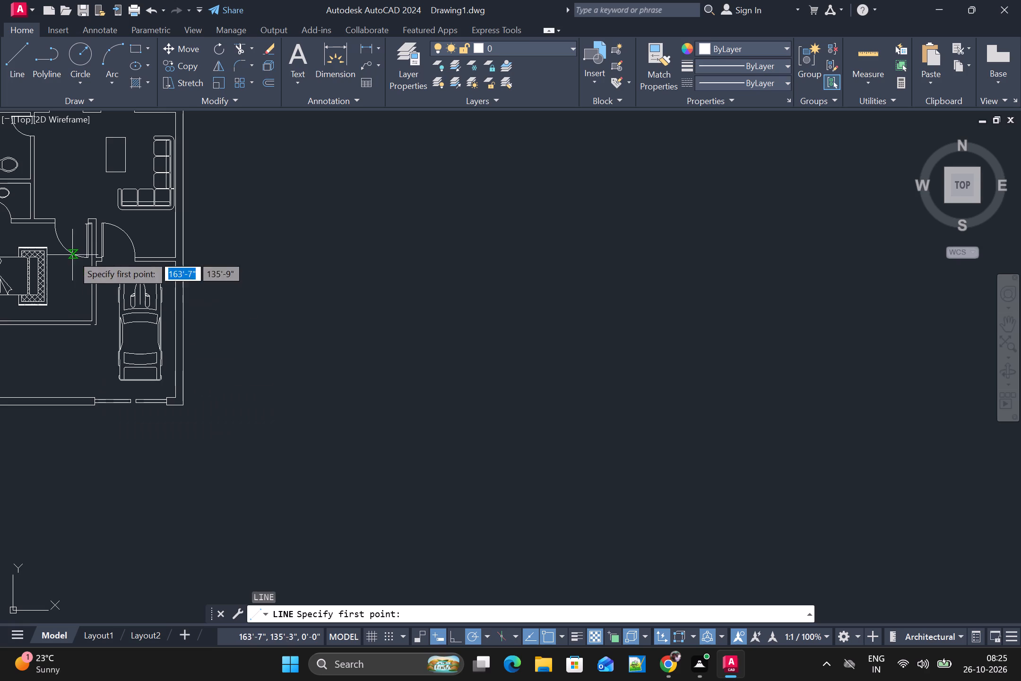
scroll(106, 339, up, 2)
scroll(61, 306, up, 3)
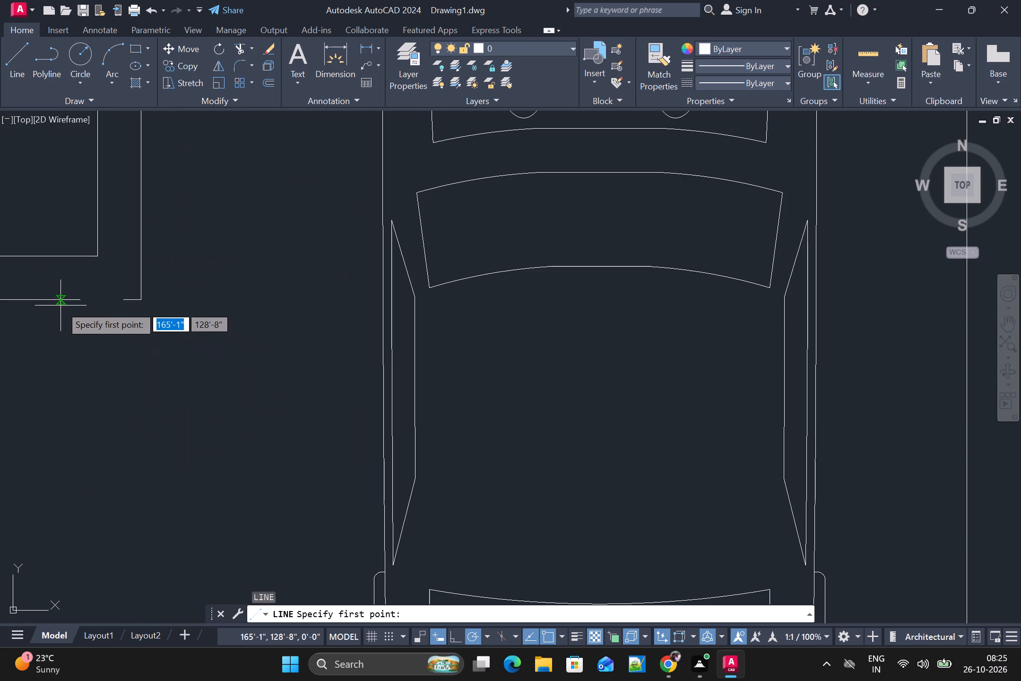
click(82, 298)
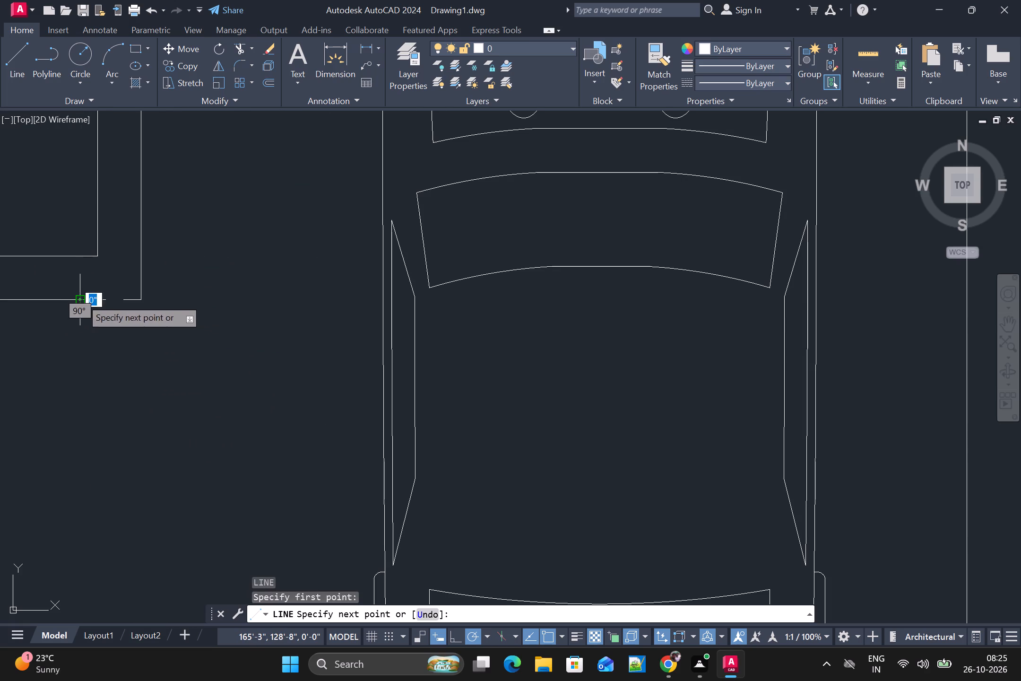
click(124, 302)
key(space)
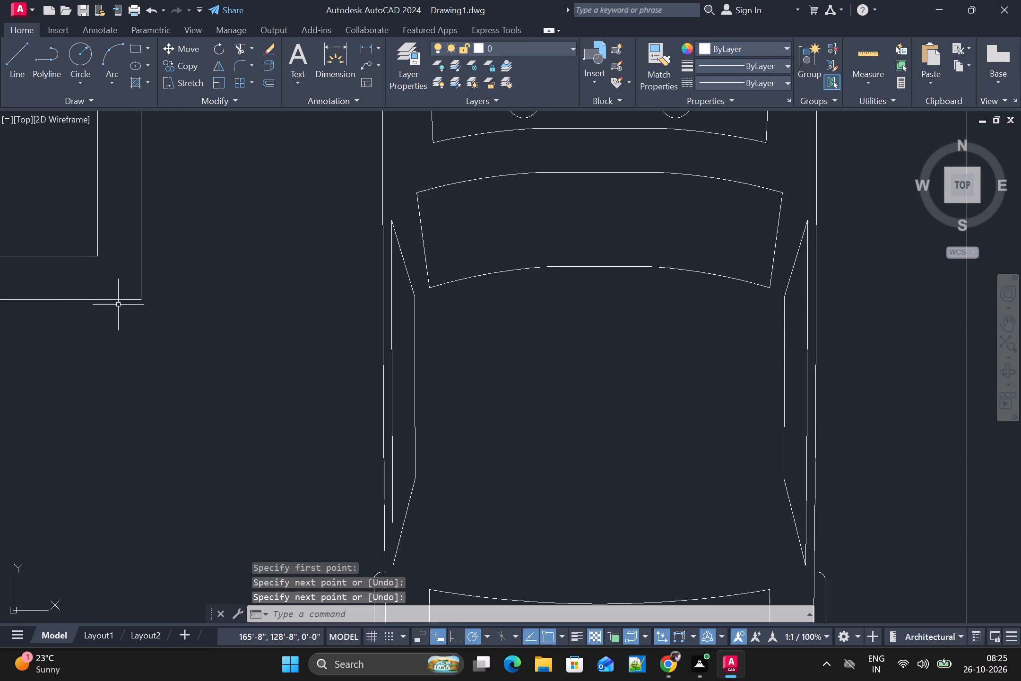
Draw a vertical line about 7' long from the front wall's inner face to the bedroom wall, just left of the gate opening.
scroll(97, 321, down, 3)
key(space)
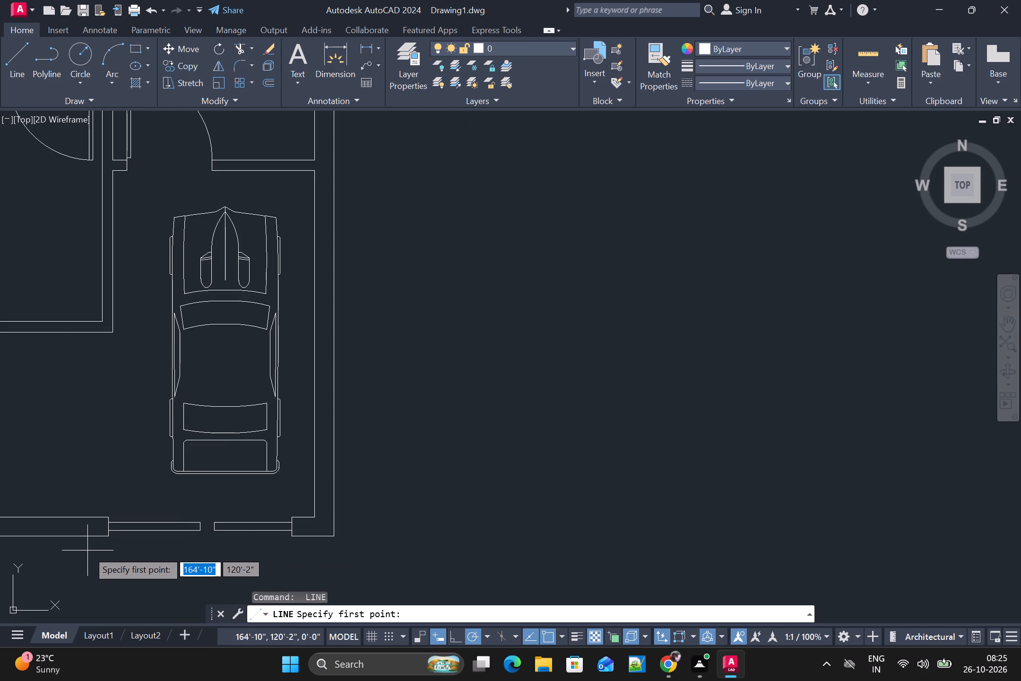
click(73, 516)
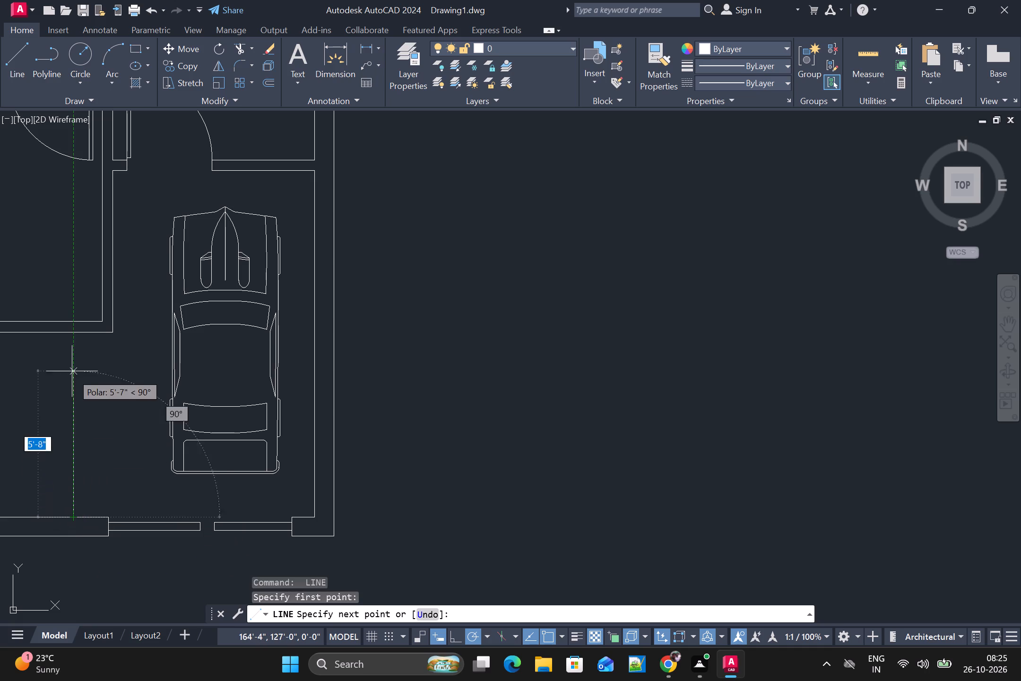
click(77, 332)
key(space)
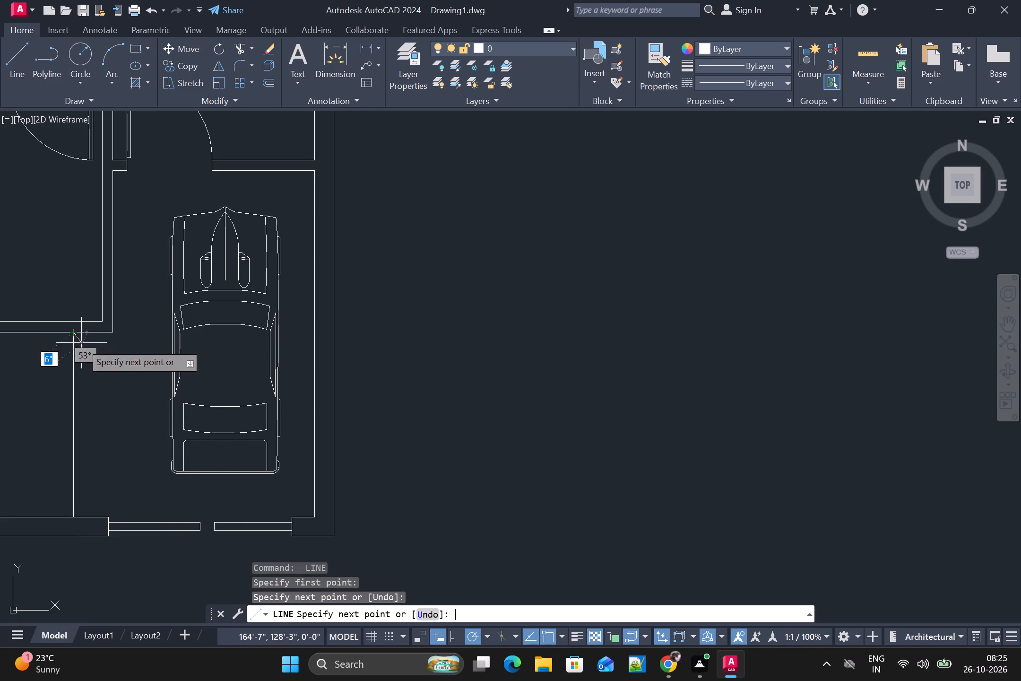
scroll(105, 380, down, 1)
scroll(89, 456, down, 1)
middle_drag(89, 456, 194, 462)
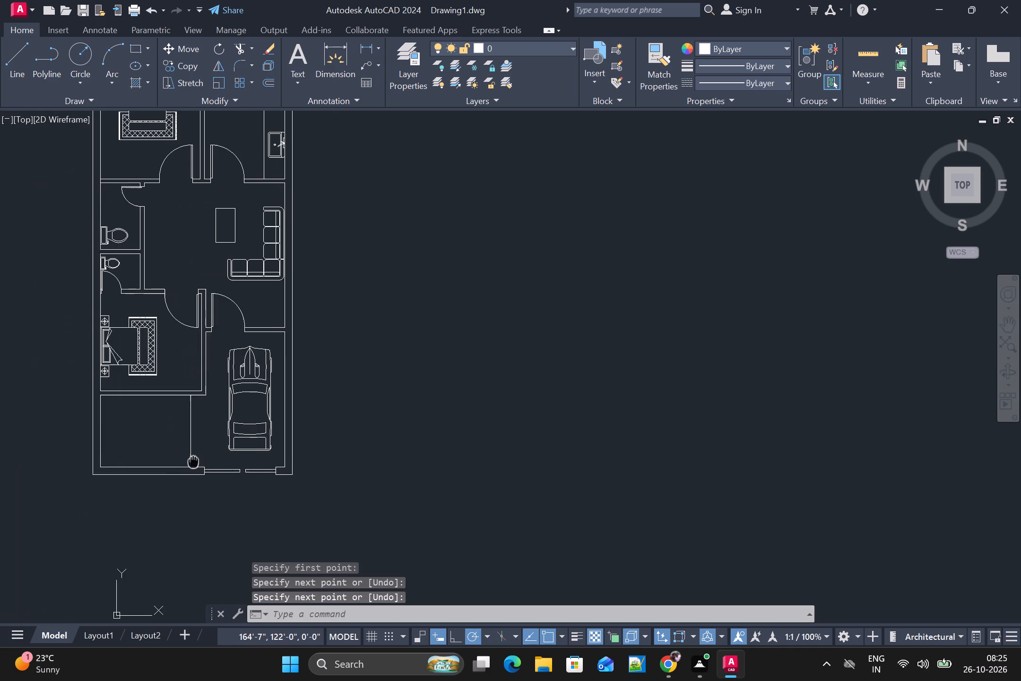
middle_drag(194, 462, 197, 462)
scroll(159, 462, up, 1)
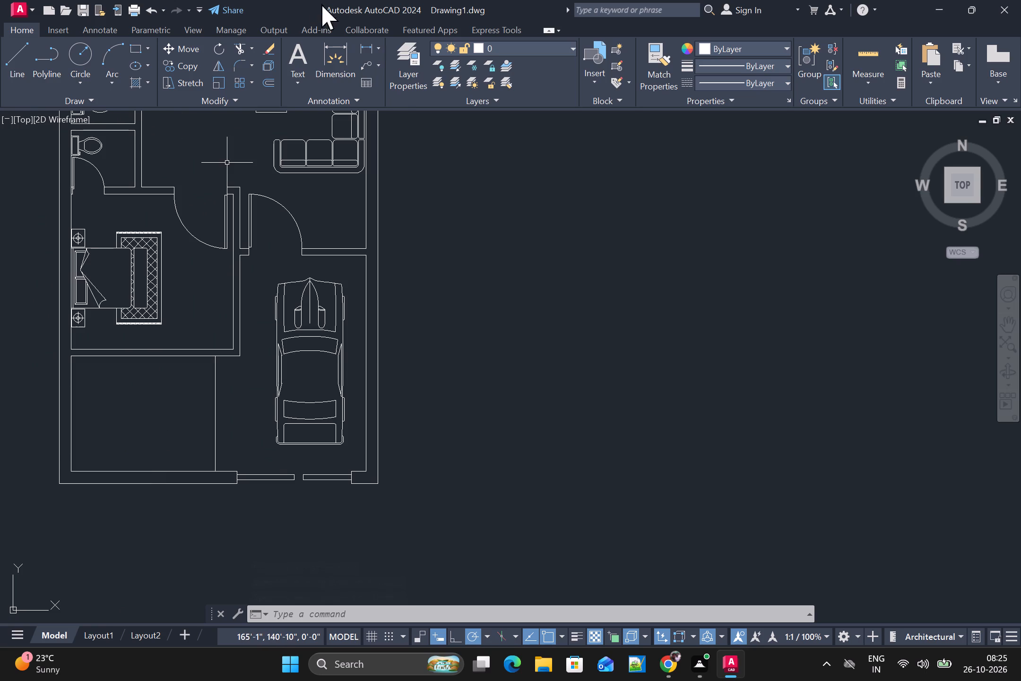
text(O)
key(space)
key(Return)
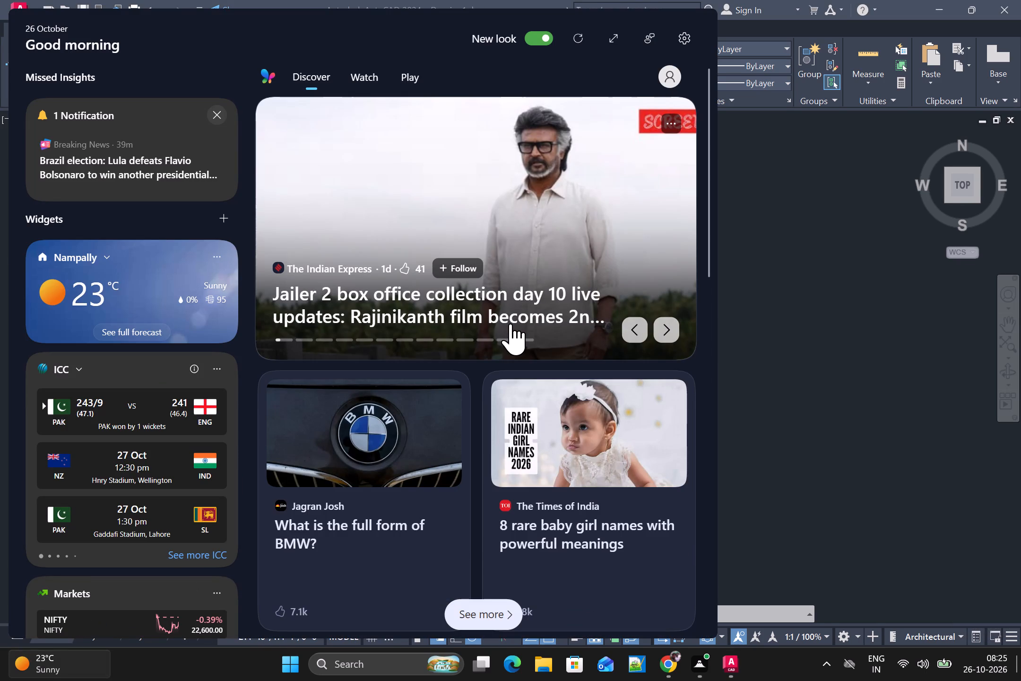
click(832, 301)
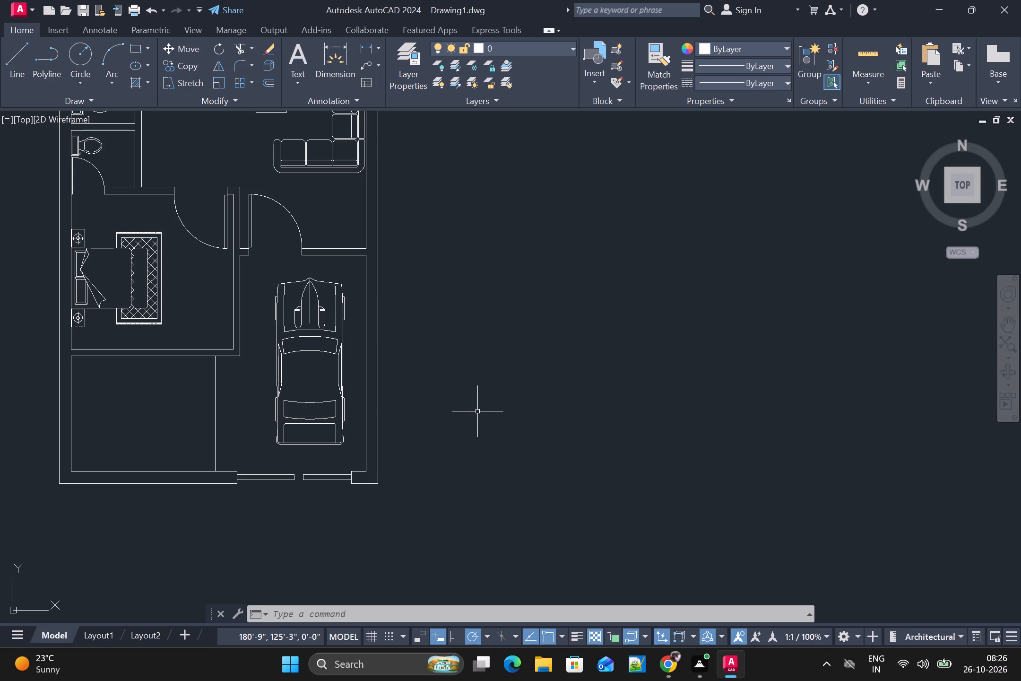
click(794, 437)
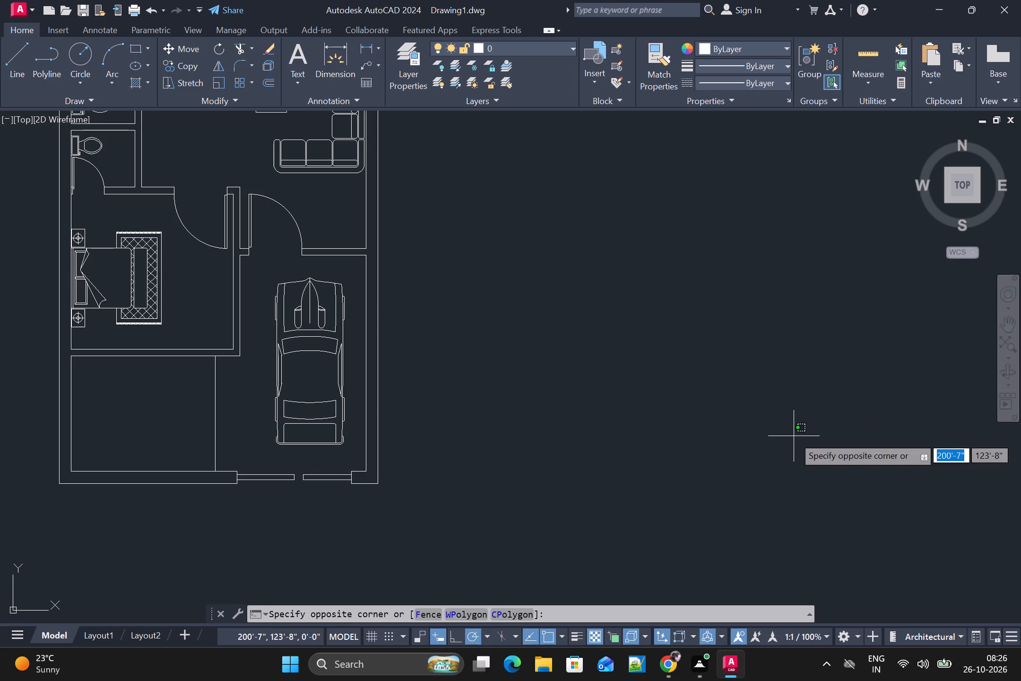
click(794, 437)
Offset the new vertical line a short distance toward the plan's left outer wall using the Through option.
text(O)
key(space)
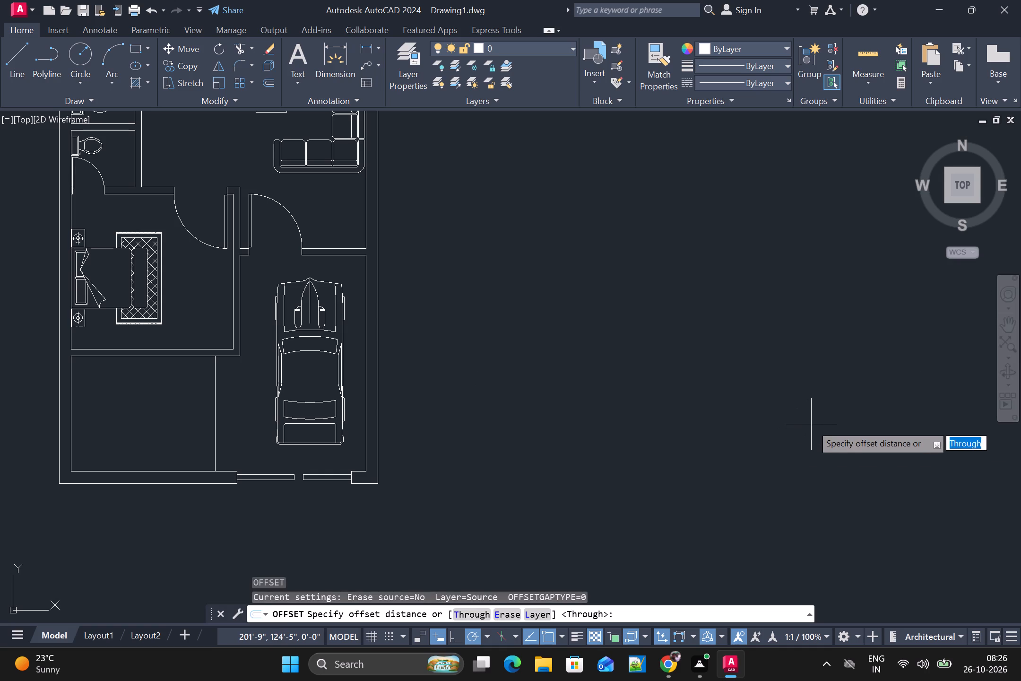
text(T)
key(space)
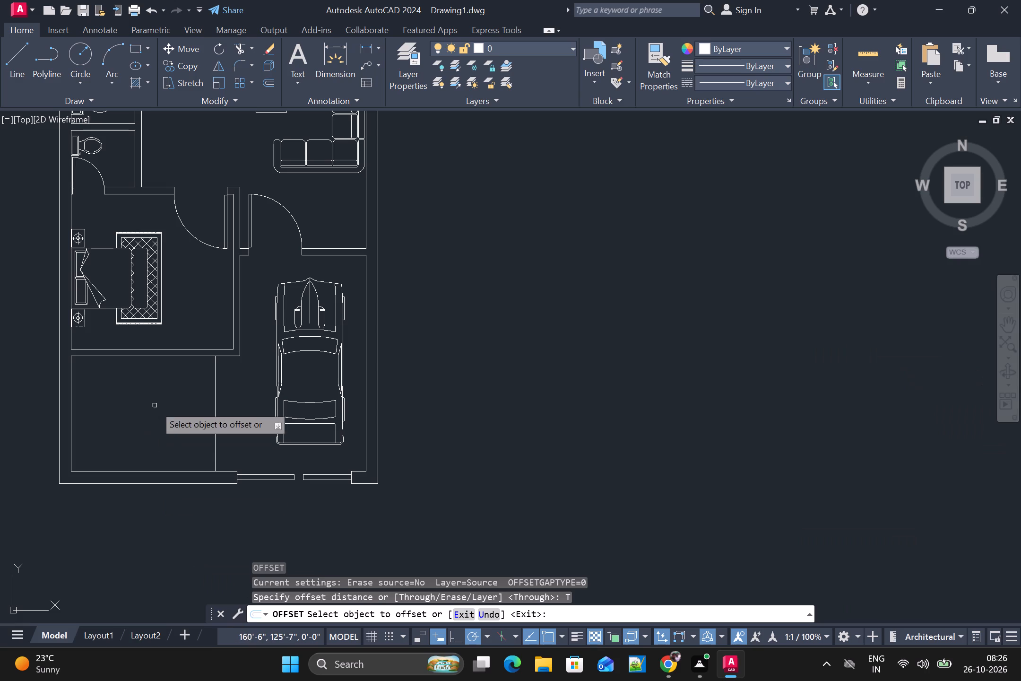
click(216, 393)
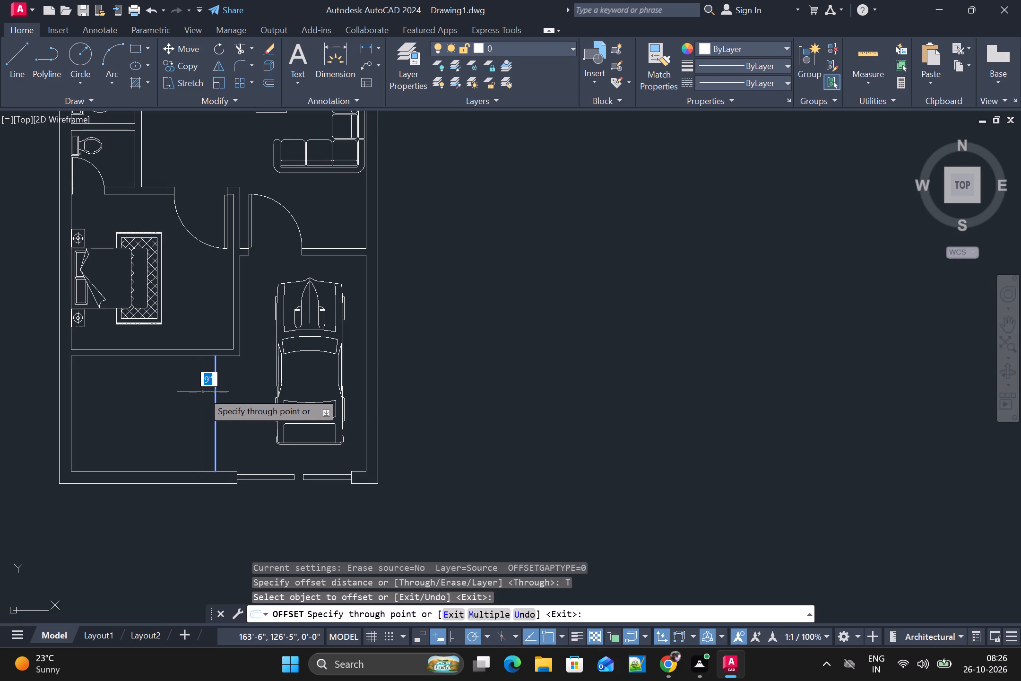
click(205, 392)
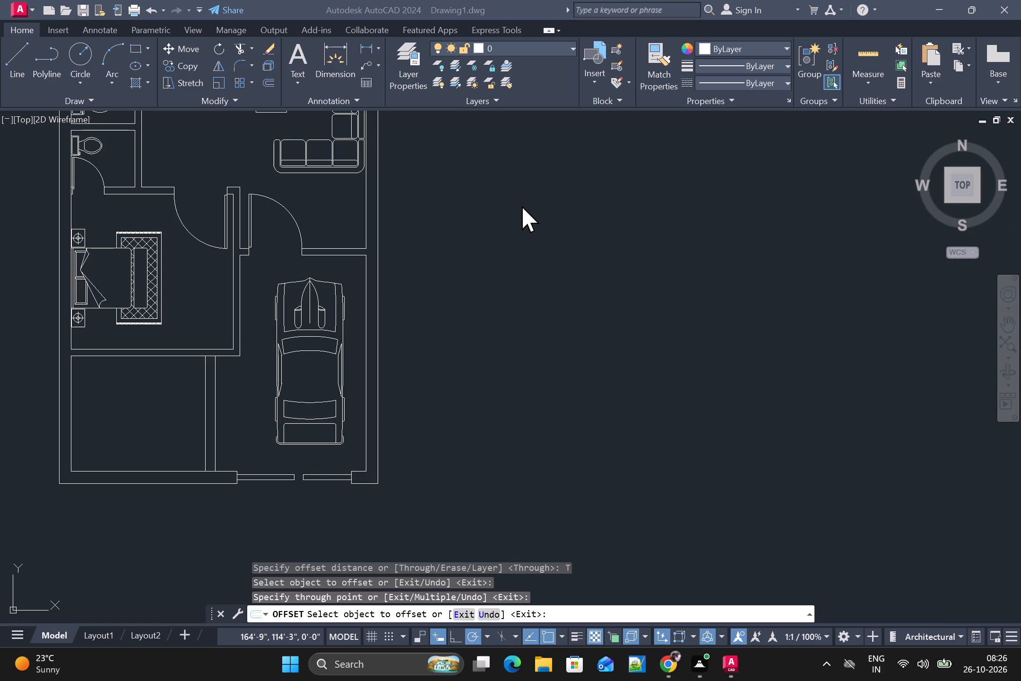
Offset five more vertical stair tread lines one after another, about 9" apart, toward the plan's left outer wall.
click(204, 389)
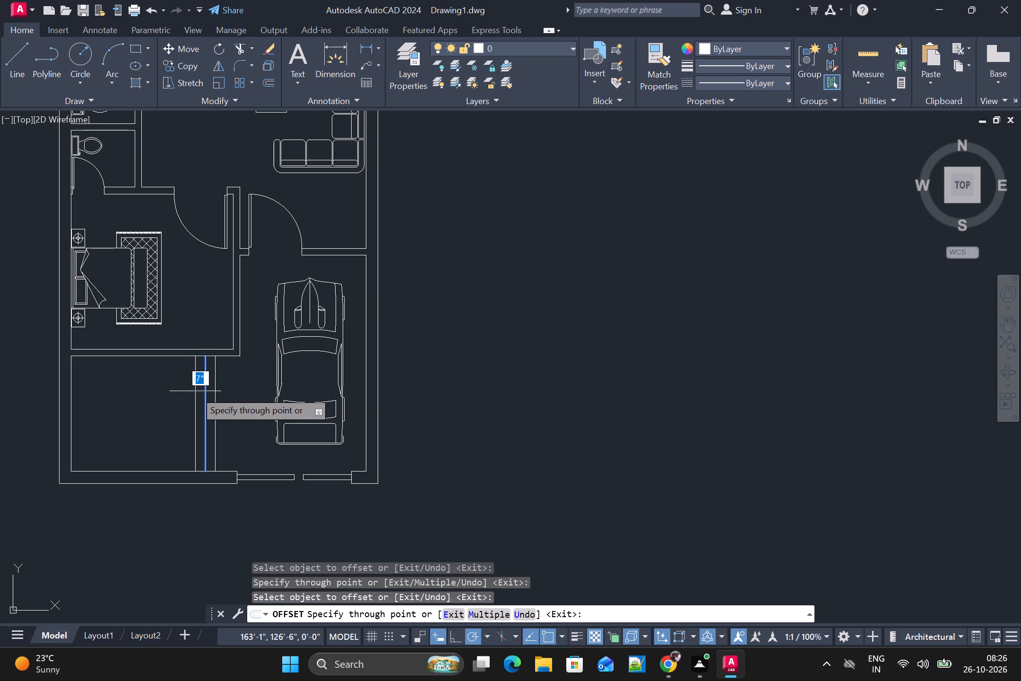
double_click(194, 391)
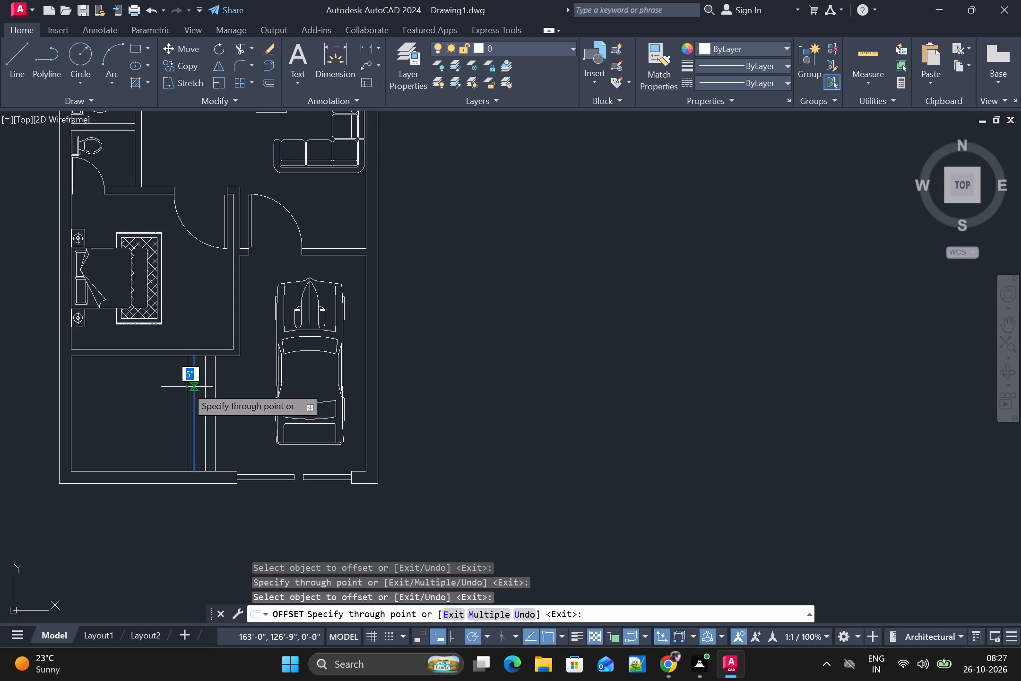
scroll(186, 387, up, 2)
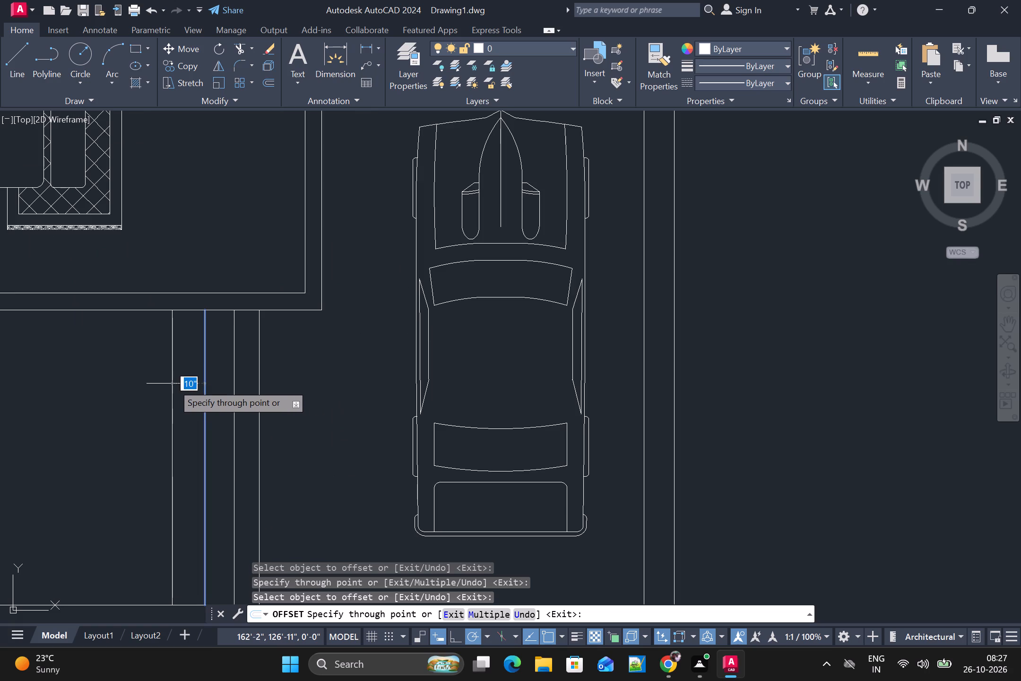
click(177, 382)
click(177, 382)
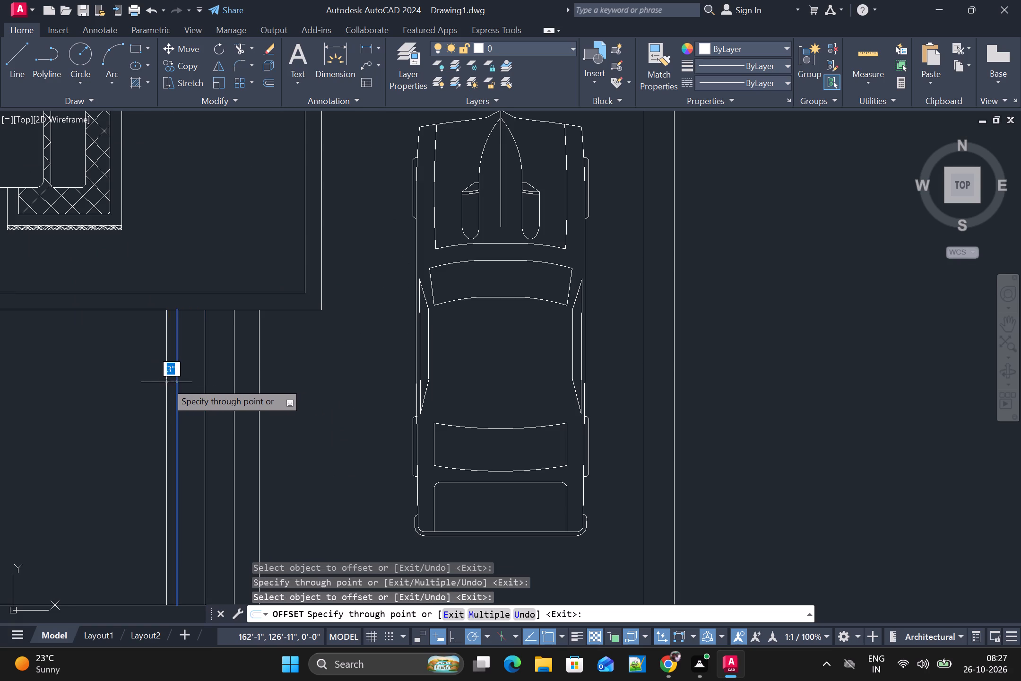
scroll(140, 372, up, 2)
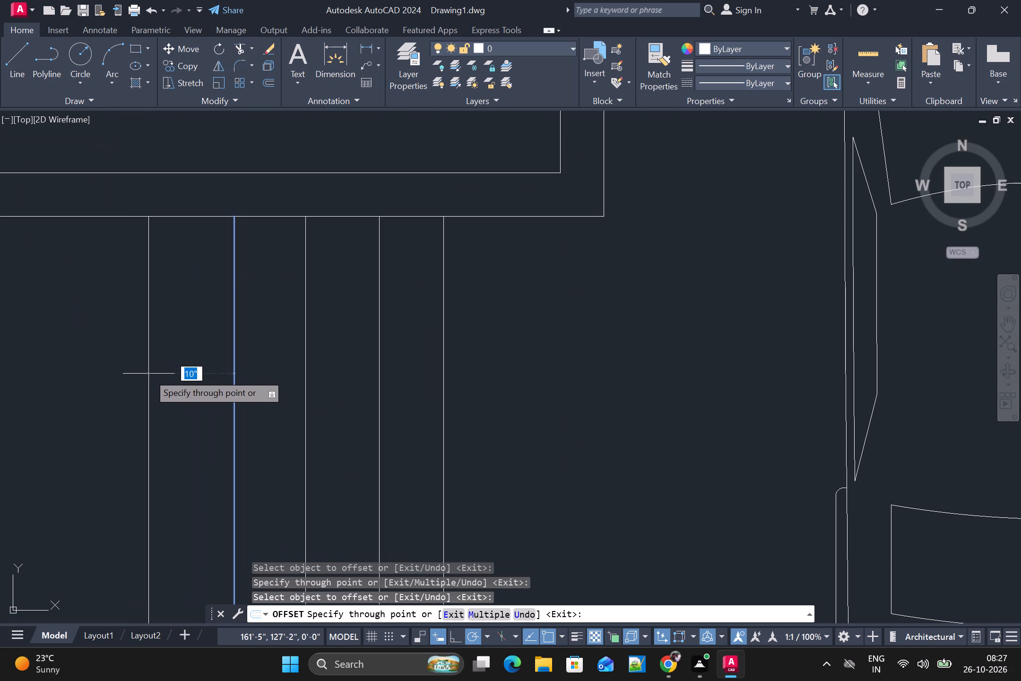
double_click(156, 374)
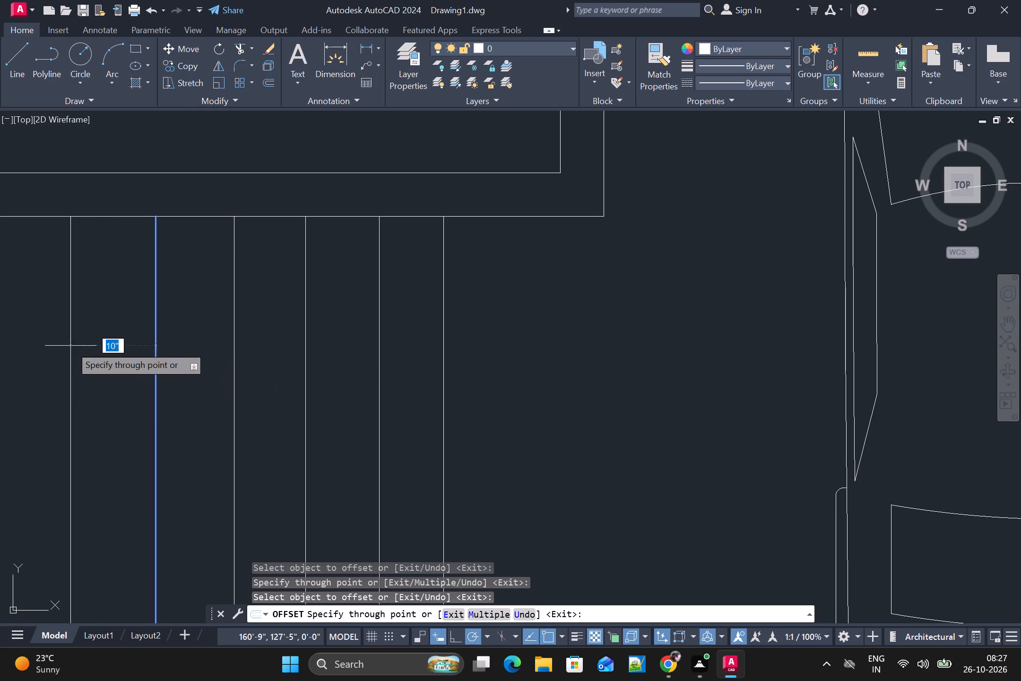
scroll(70, 346, down, 2)
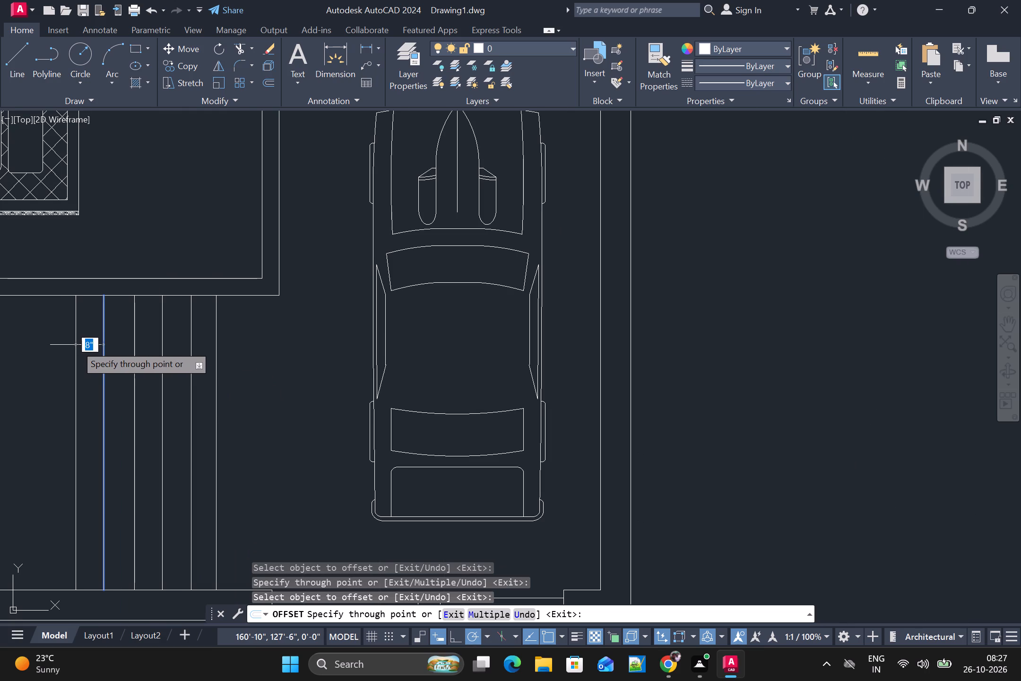
click(76, 345)
scroll(76, 345, down, 2)
click(76, 345)
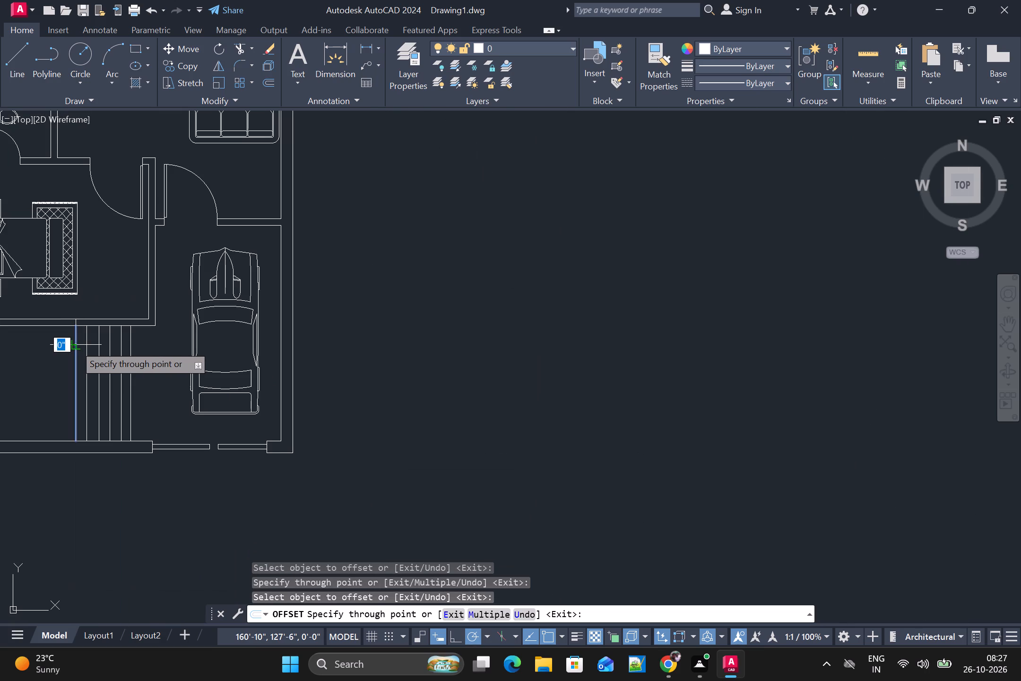
scroll(74, 345, up, 1)
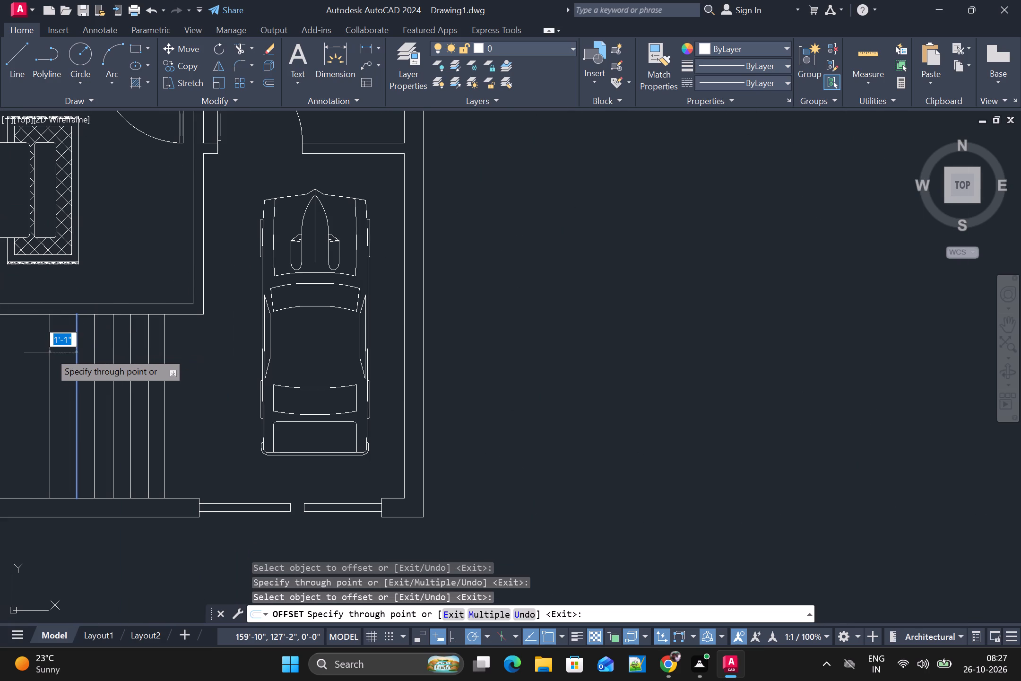
click(56, 352)
Add two more tread lines by offsetting from the last one, about 9" apart, toward the left outer wall.
scroll(56, 352, down, 2)
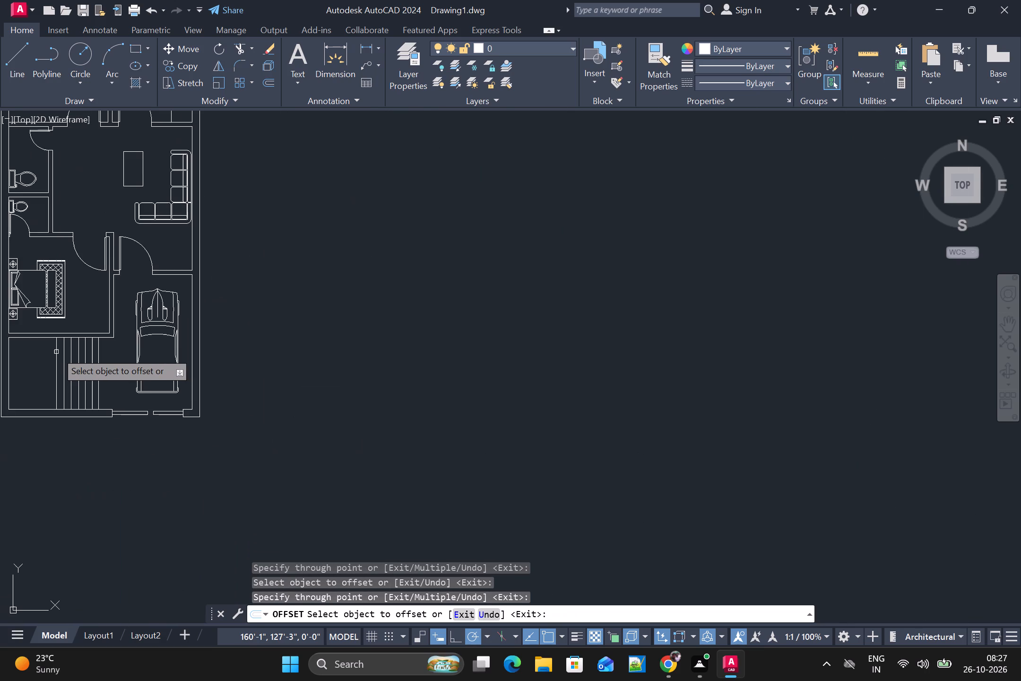
middle_drag(55, 352, 200, 358)
scroll(102, 351, down, 1)
scroll(200, 358, up, 4)
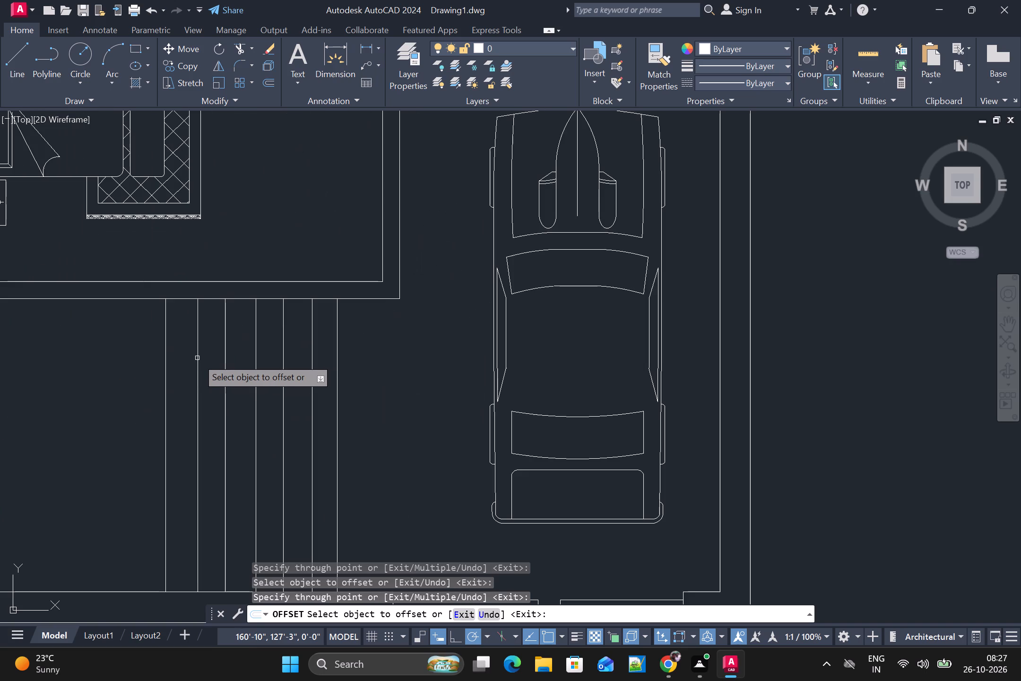
click(165, 370)
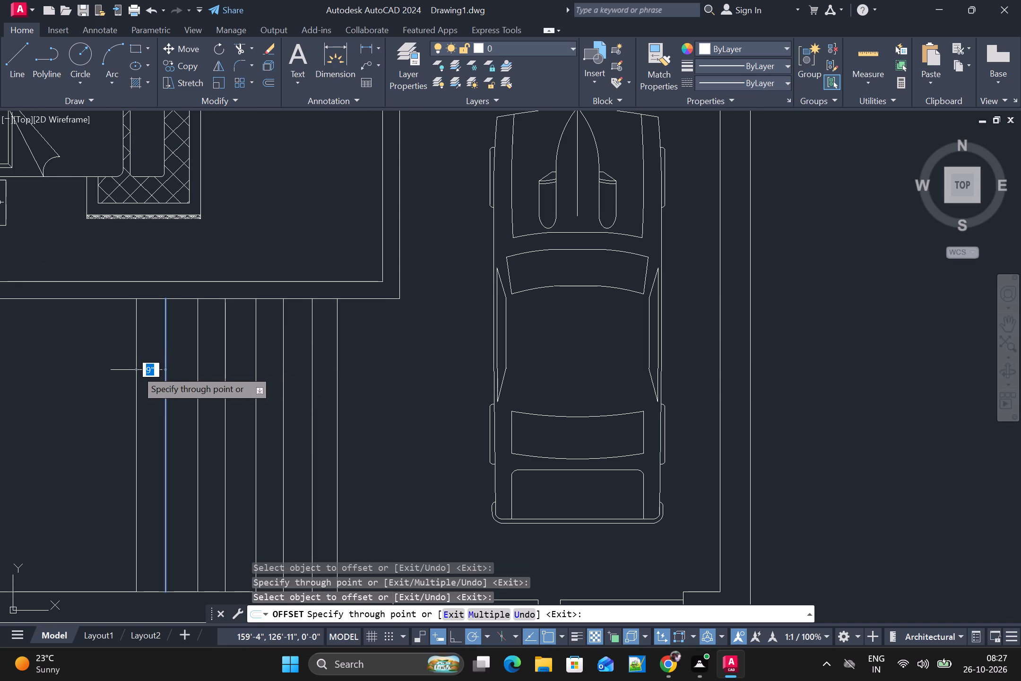
click(137, 370)
click(137, 370)
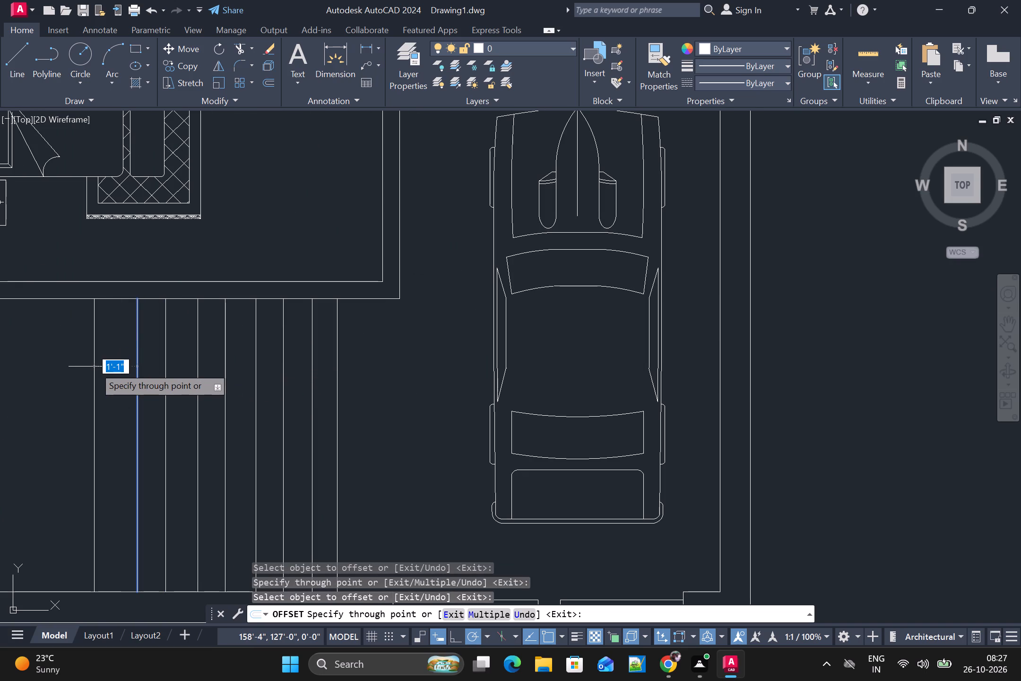
click(106, 365)
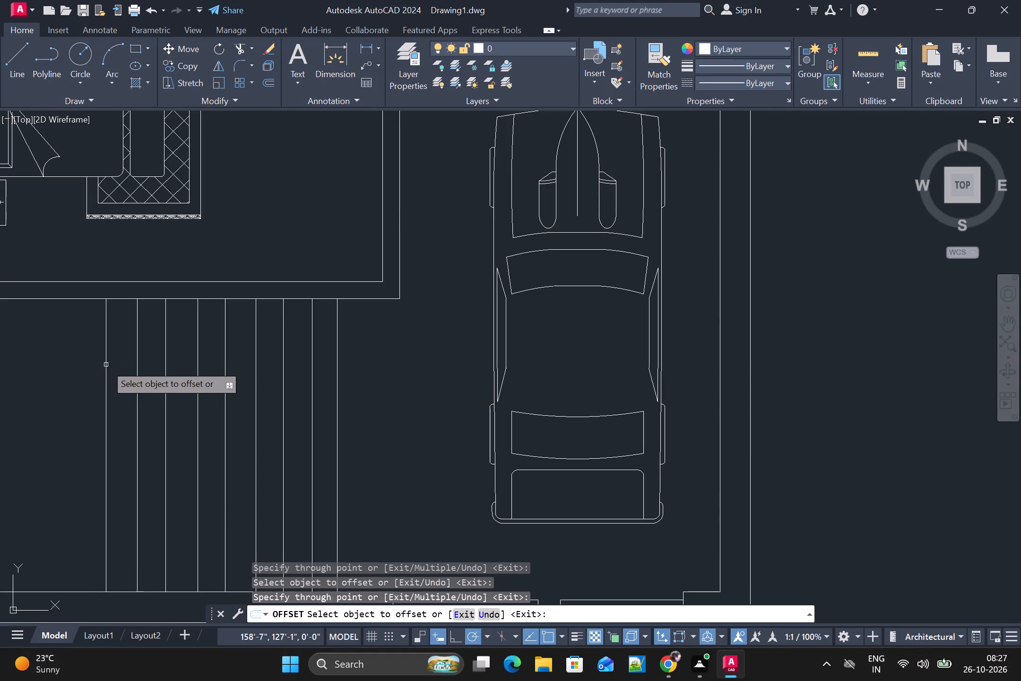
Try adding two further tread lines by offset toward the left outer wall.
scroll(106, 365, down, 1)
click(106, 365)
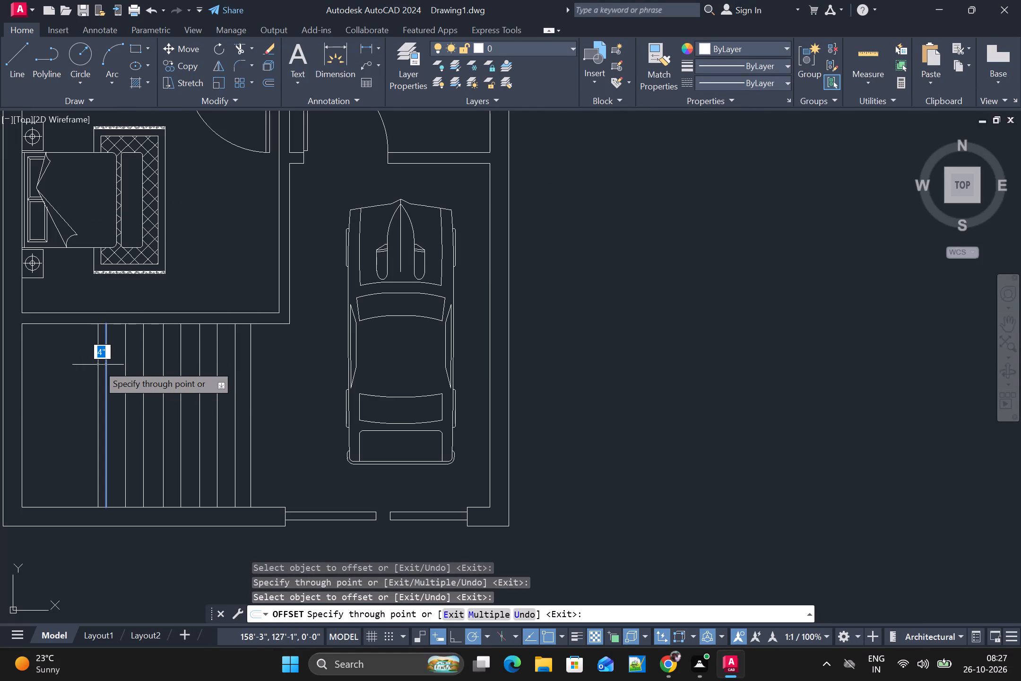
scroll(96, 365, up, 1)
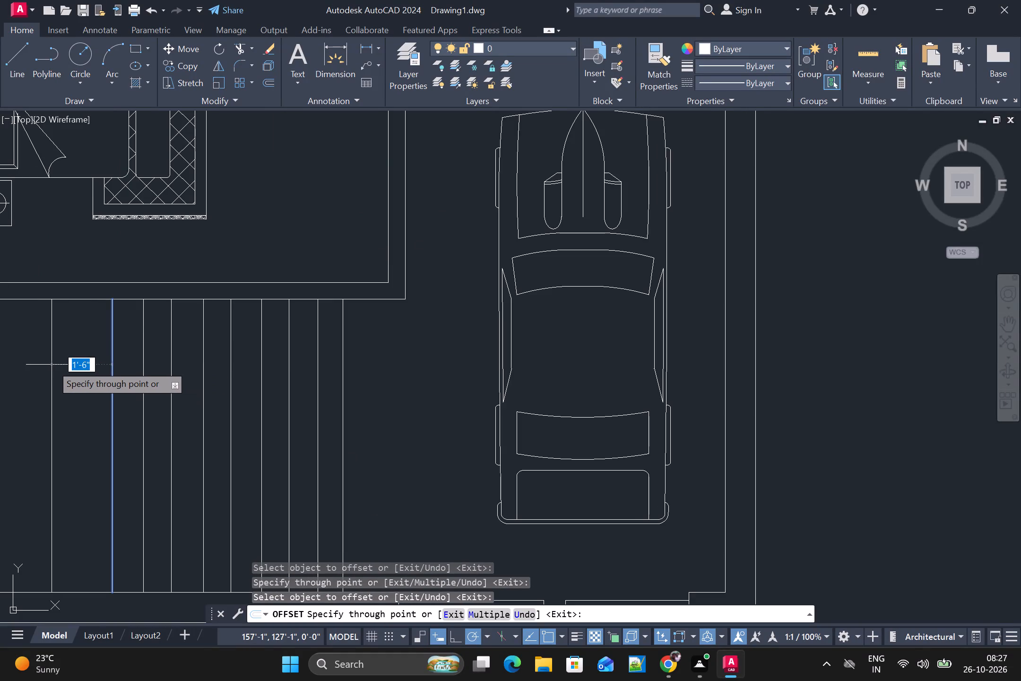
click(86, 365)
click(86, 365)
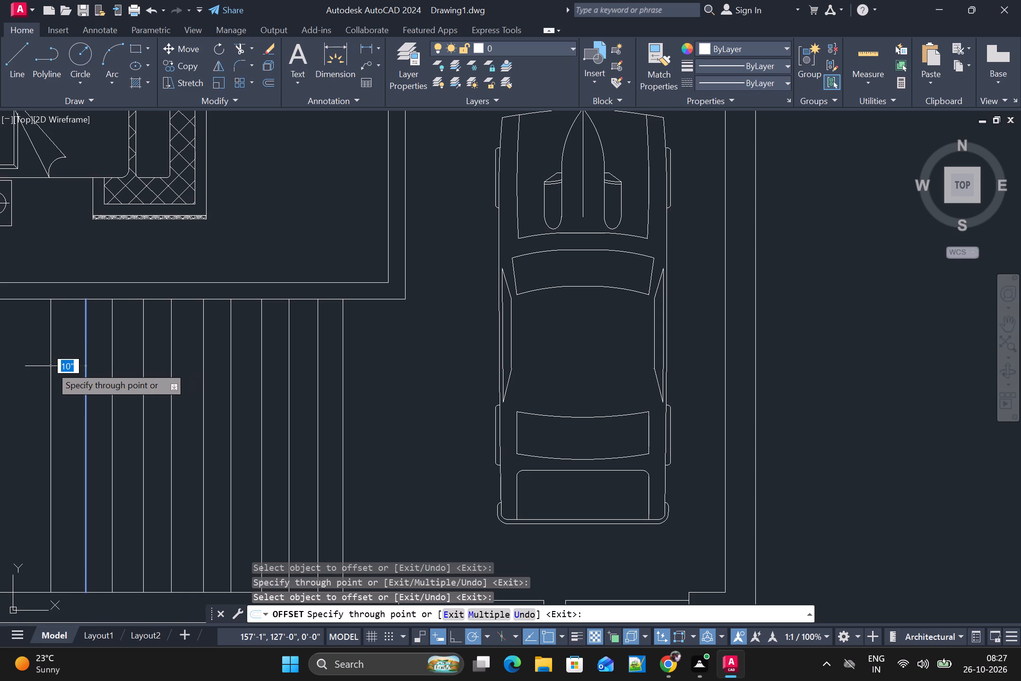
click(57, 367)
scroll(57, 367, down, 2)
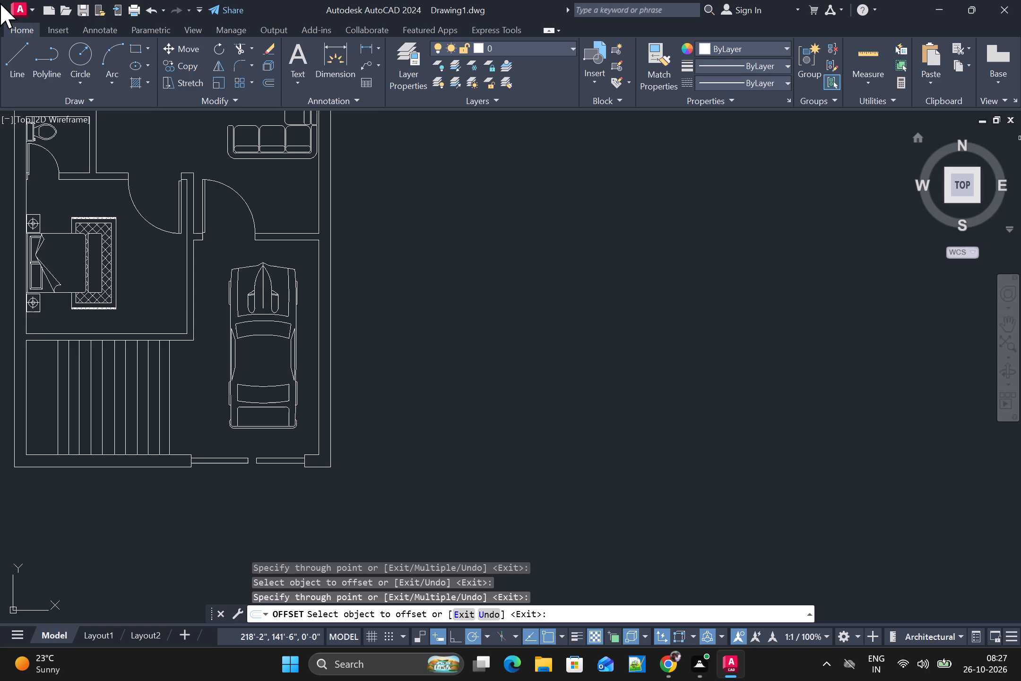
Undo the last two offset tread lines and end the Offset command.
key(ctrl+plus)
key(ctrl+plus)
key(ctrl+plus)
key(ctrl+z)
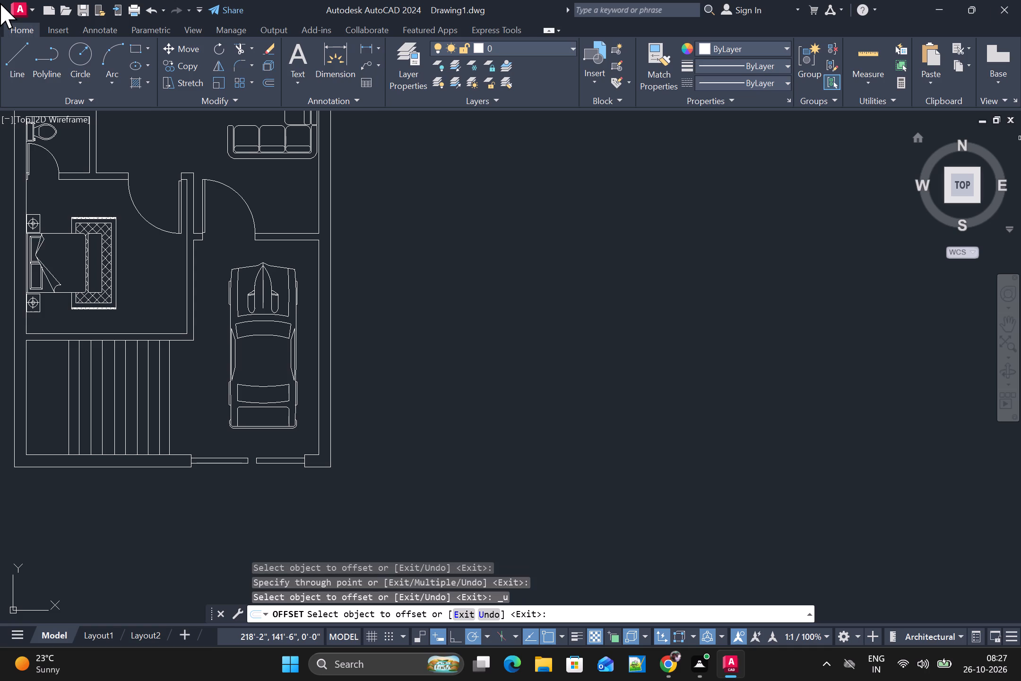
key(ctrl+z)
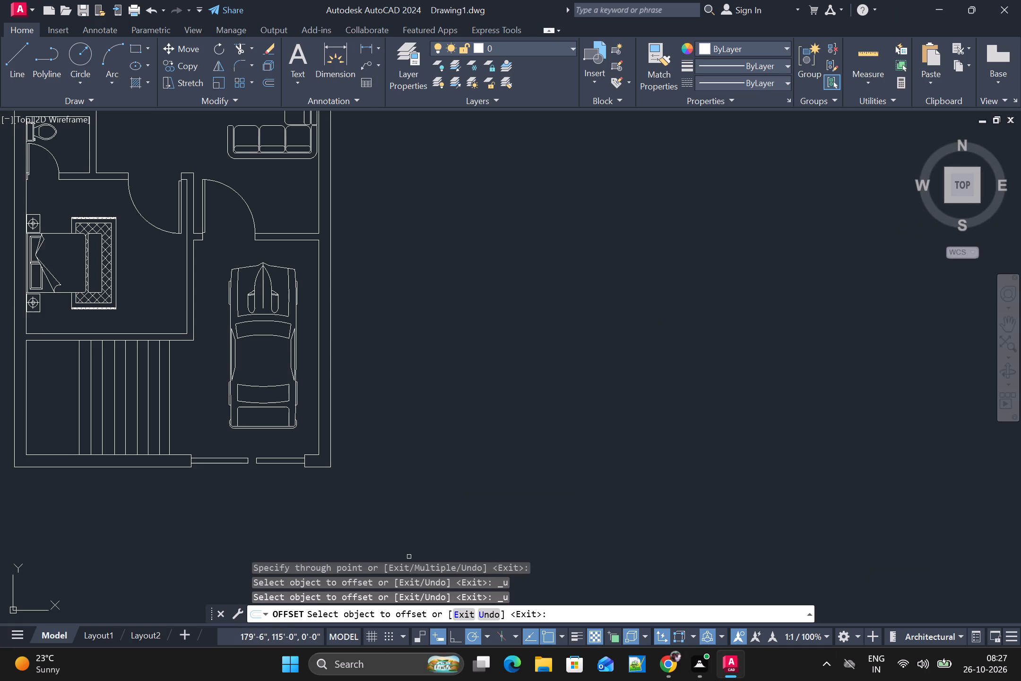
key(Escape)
Draw a horizontal line about 5'-9" long across the middle of all the tread lines, dividing the stair into two flights.
text(L)
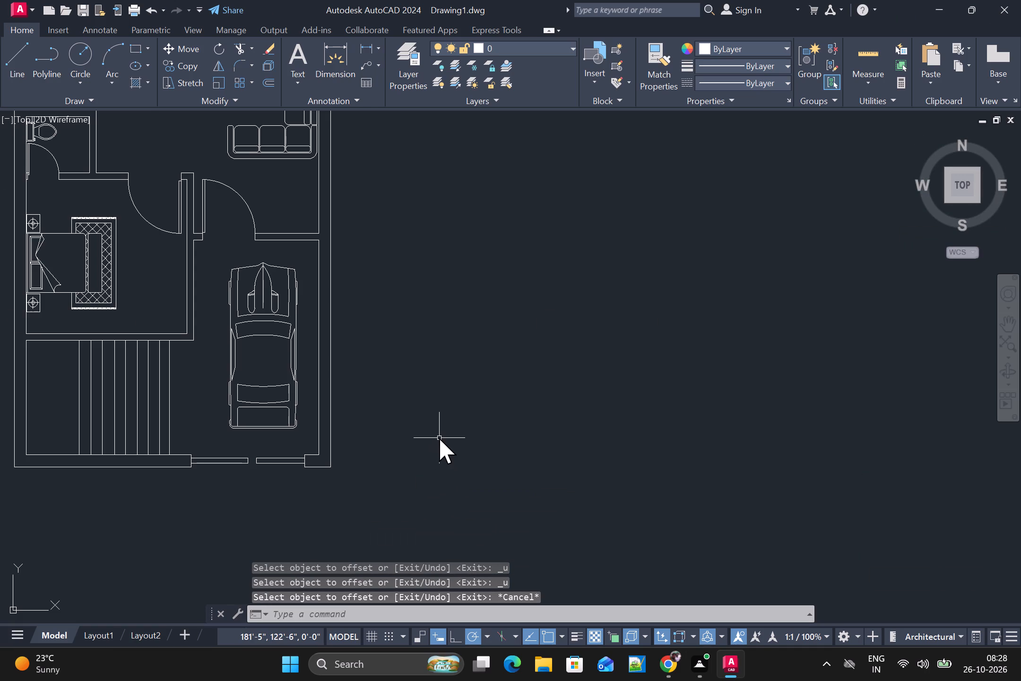
key(space)
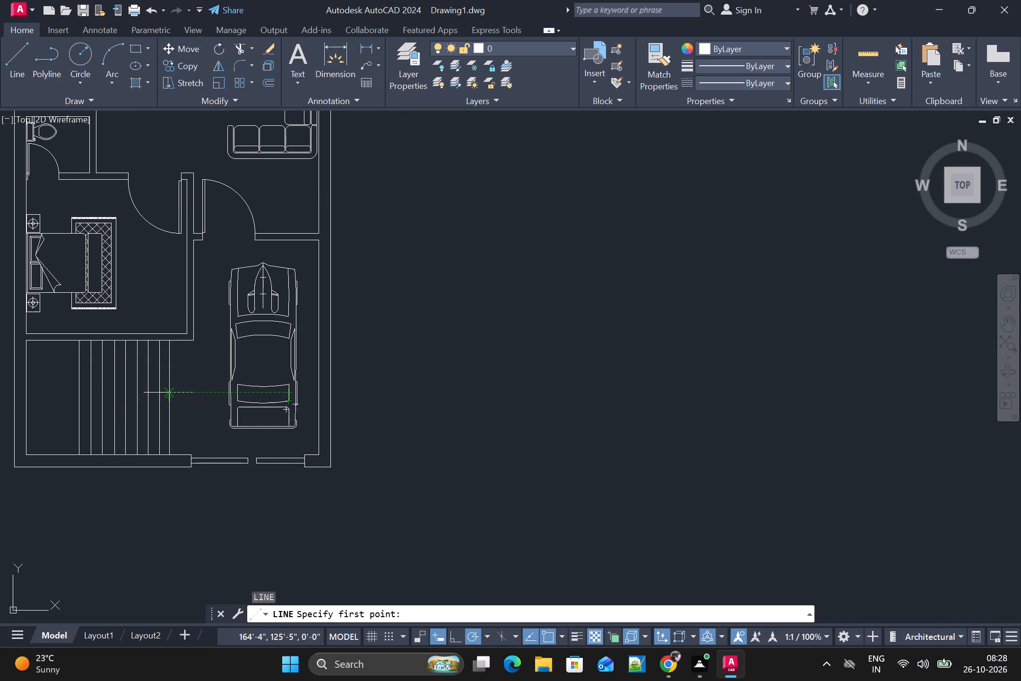
scroll(169, 391, up, 2)
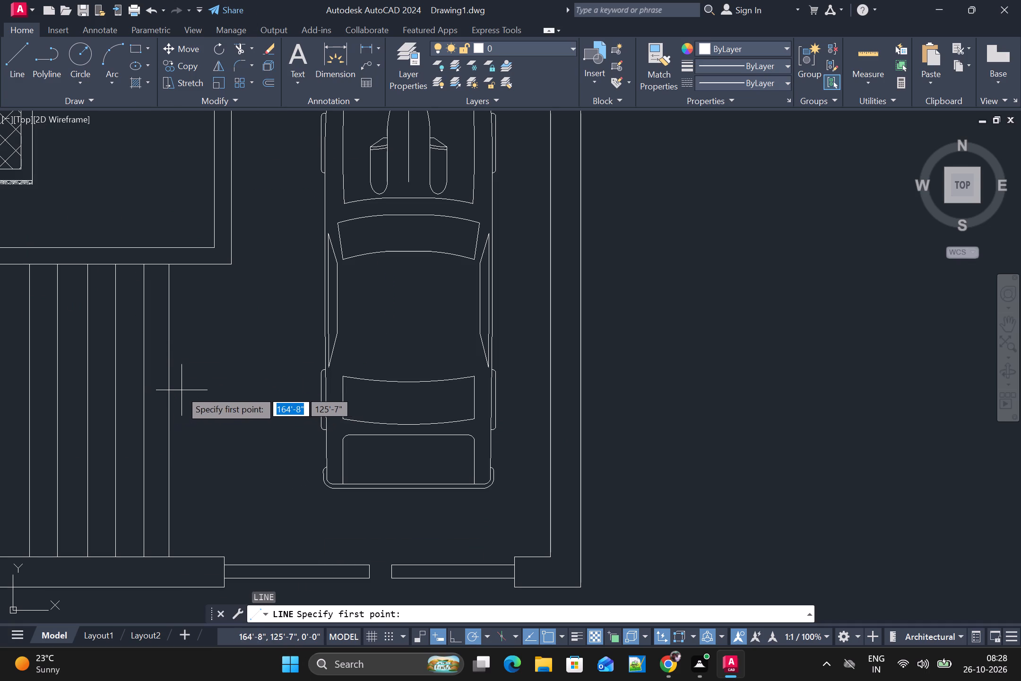
click(169, 412)
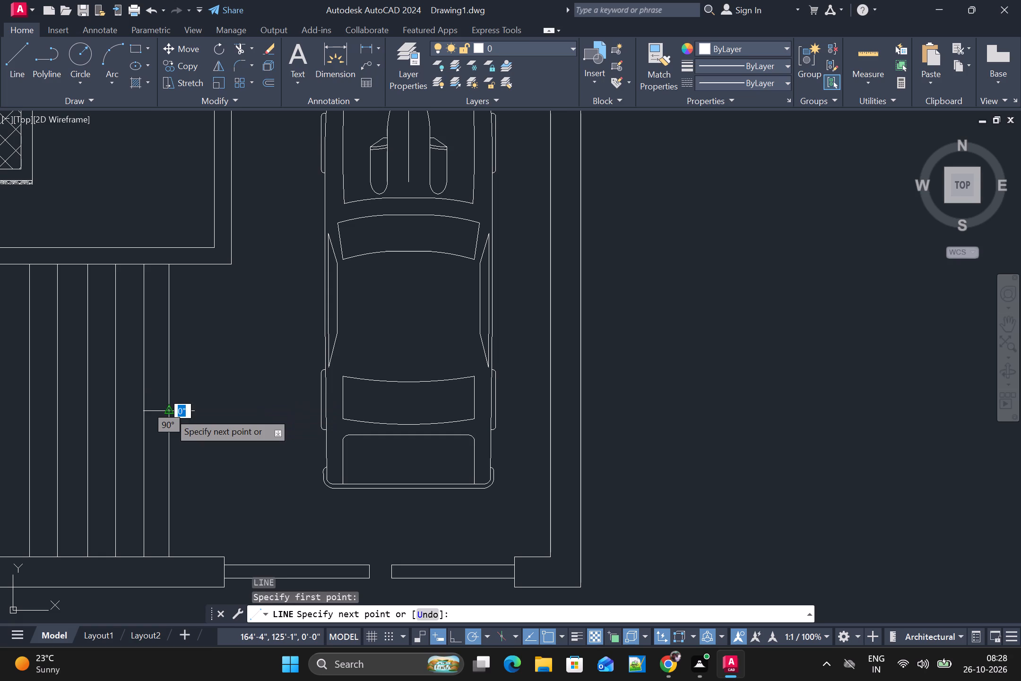
scroll(169, 412, down, 3)
scroll(108, 410, up, 4)
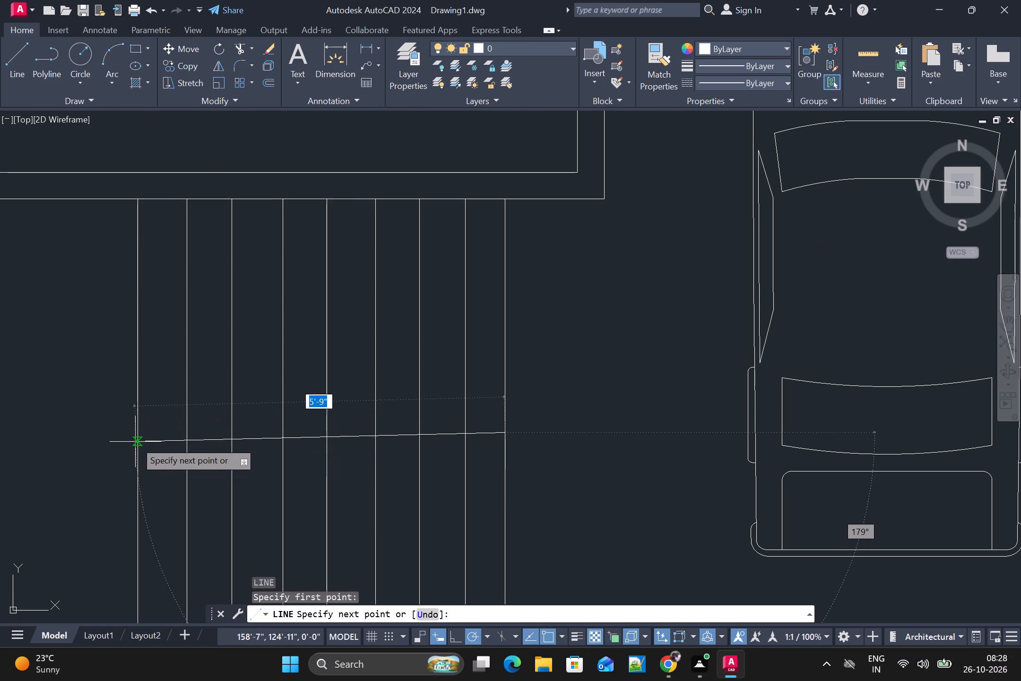
scroll(135, 441, up, 1)
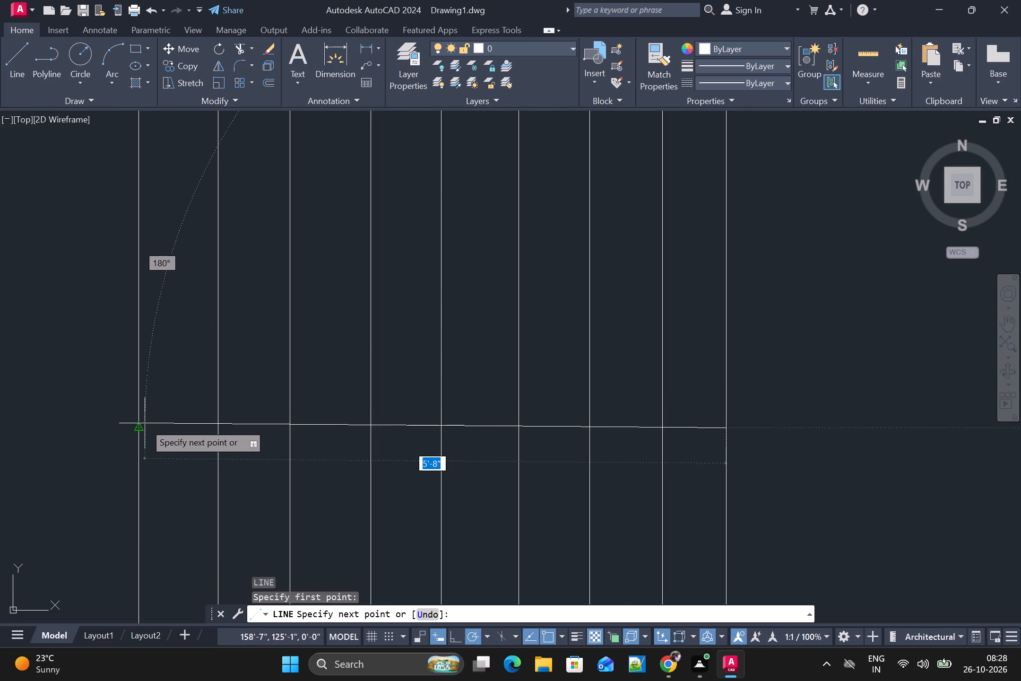
click(132, 429)
scroll(132, 429, down, 3)
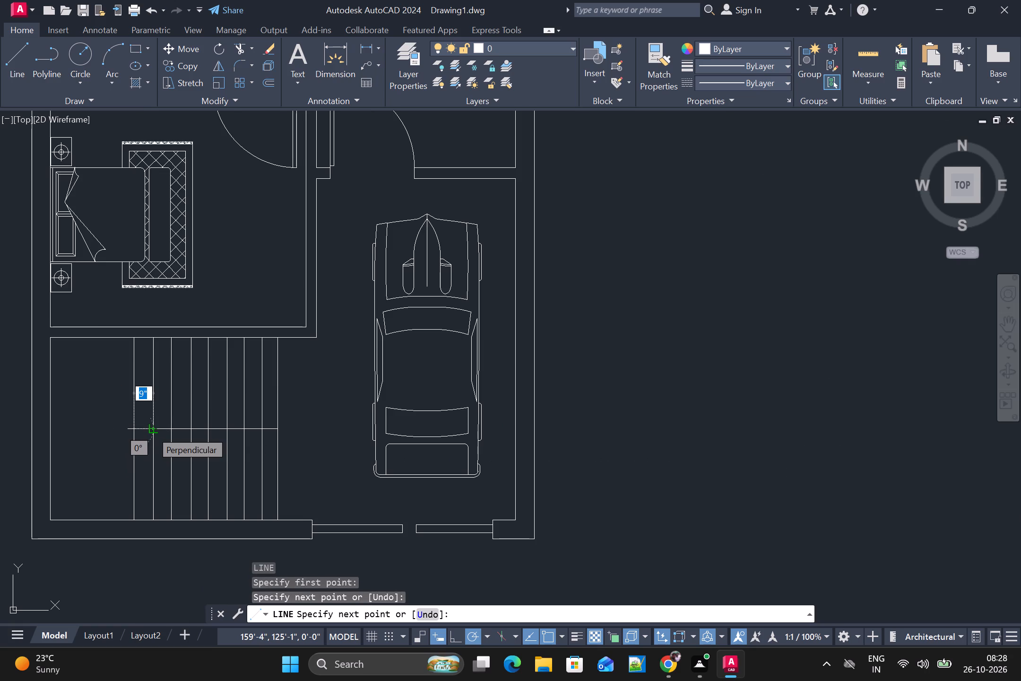
key(Escape)
Draw a U-shaped walking line through both stair flights, about 7'-5" along the lower flight, 4' across the landing and 6'-10" back along the upper.
key(space)
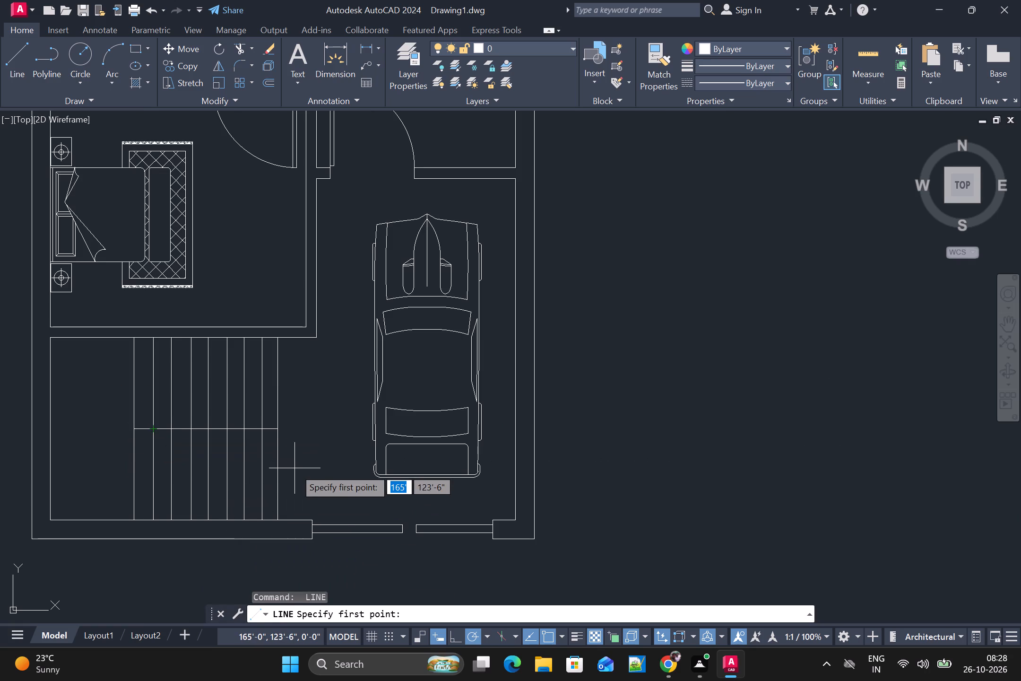
scroll(277, 485, up, 2)
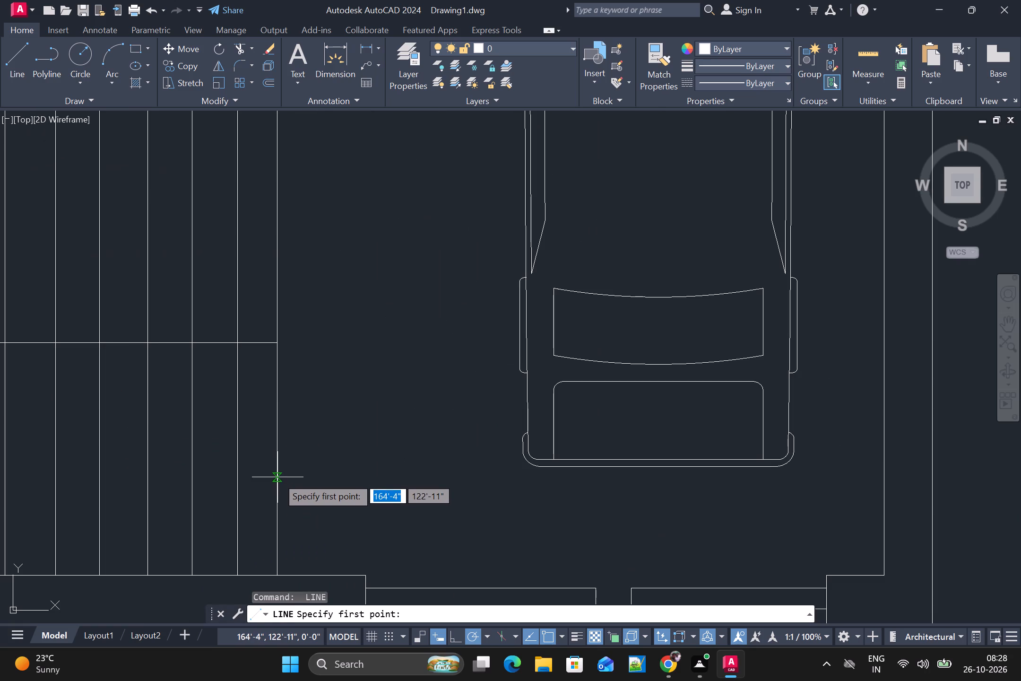
click(279, 463)
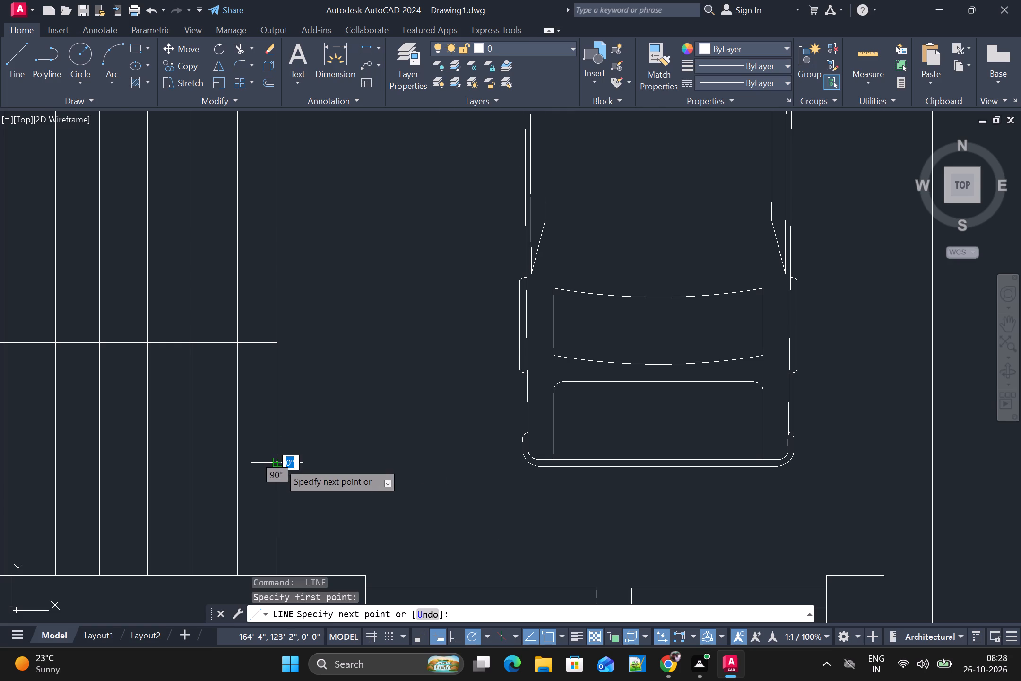
scroll(279, 463, down, 3)
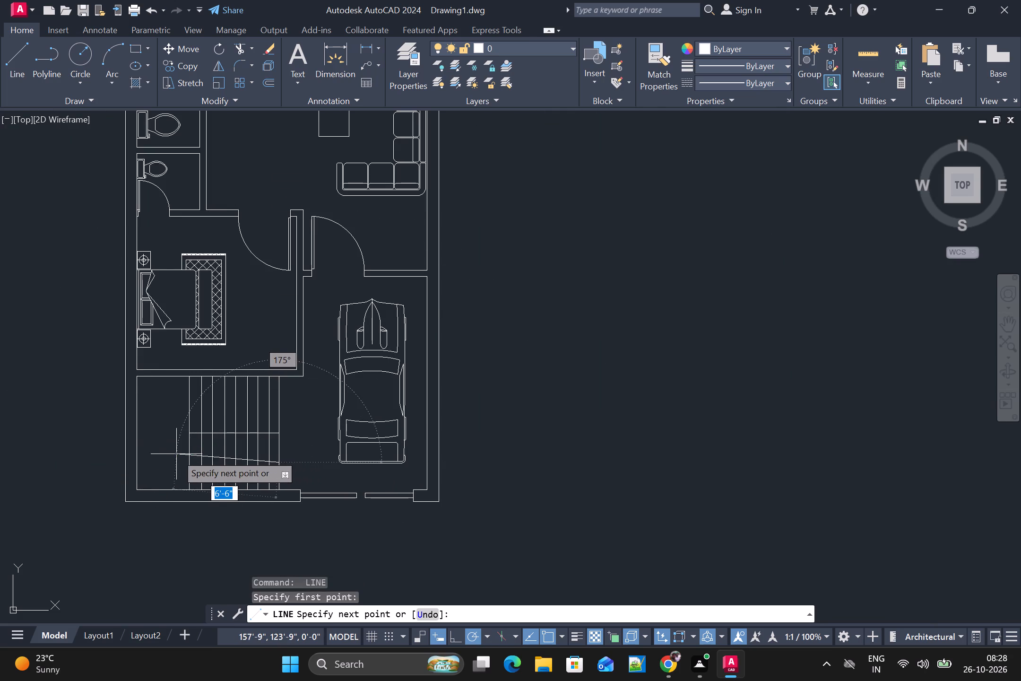
scroll(158, 459, up, 2)
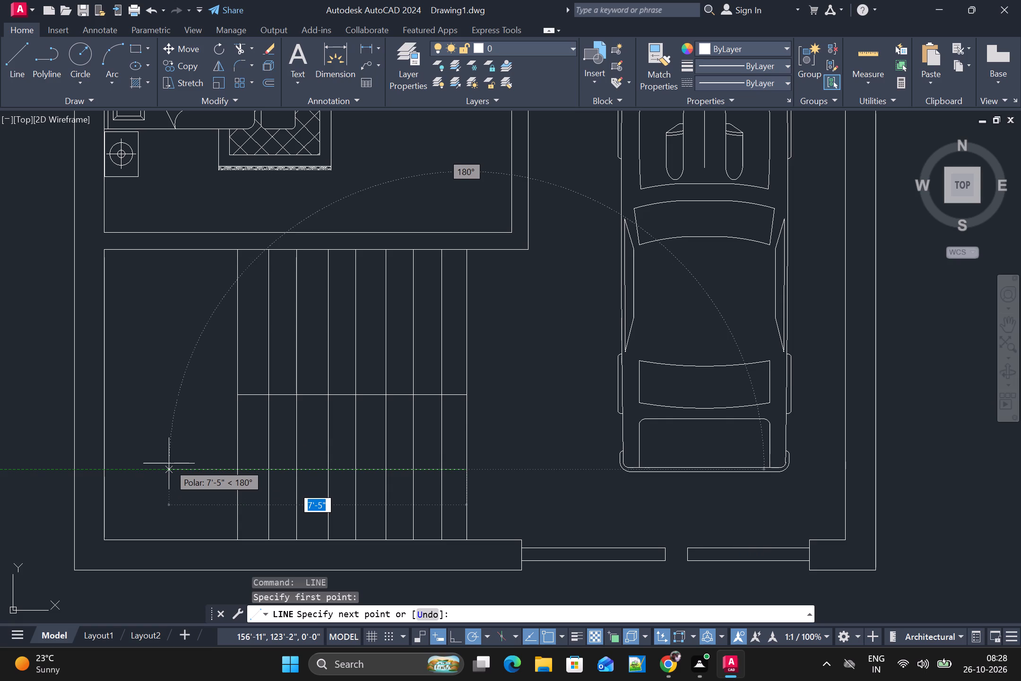
scroll(169, 463, up, 1)
click(166, 477)
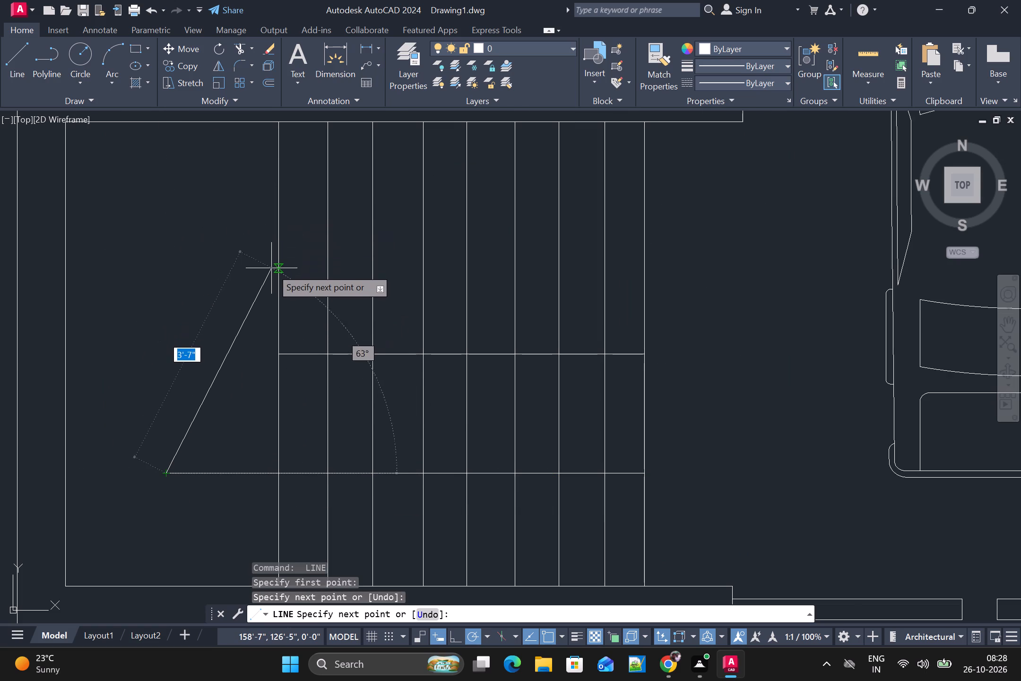
click(161, 223)
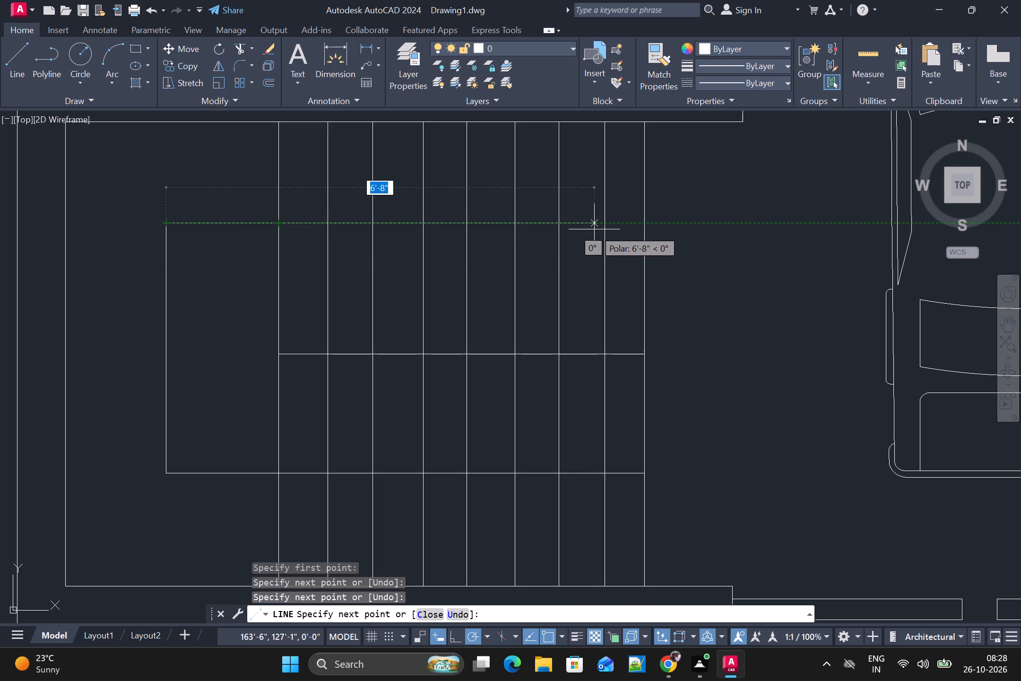
scroll(606, 227, up, 2)
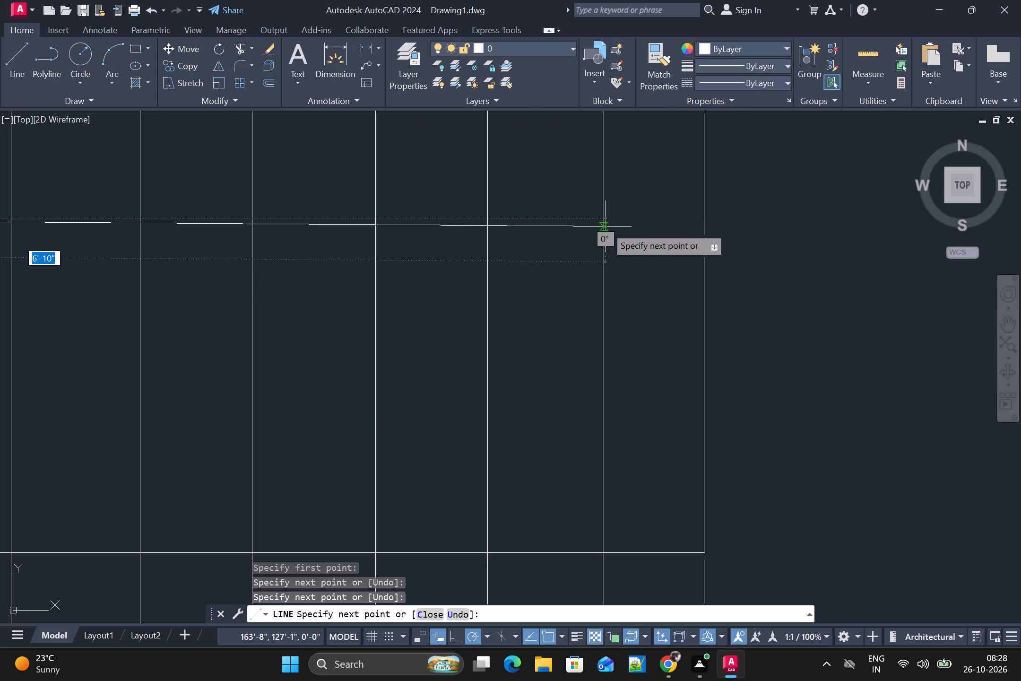
click(606, 227)
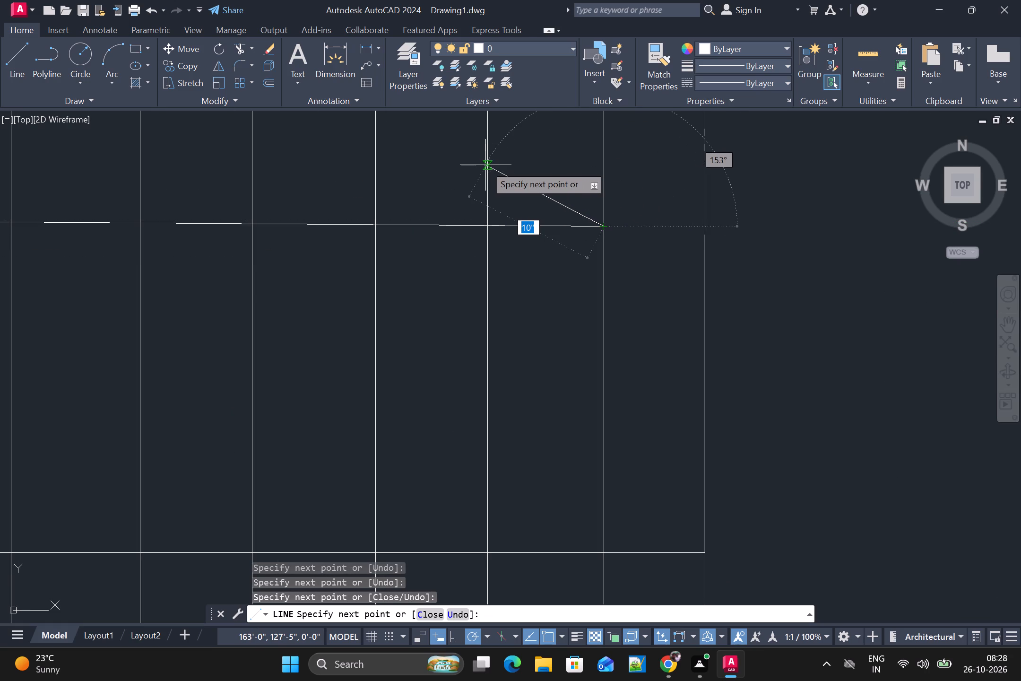
Add a triangular arrowhead at the upper-flight end of the walking line, with sides about 10" long and a 9" base, and end the Line command.
click(485, 165)
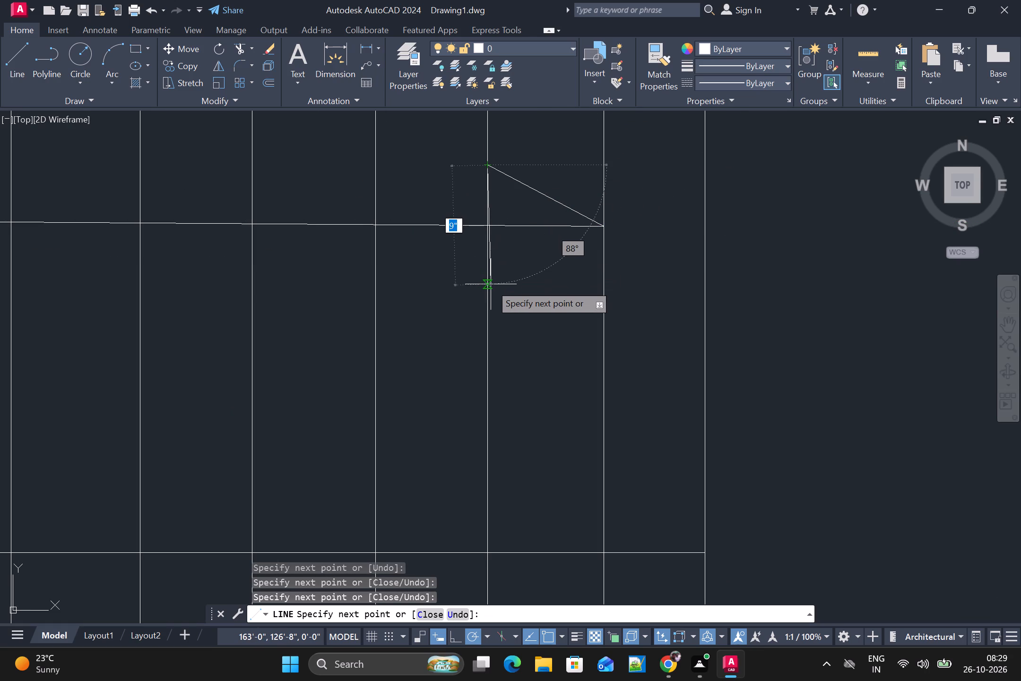
scroll(482, 296, up, 2)
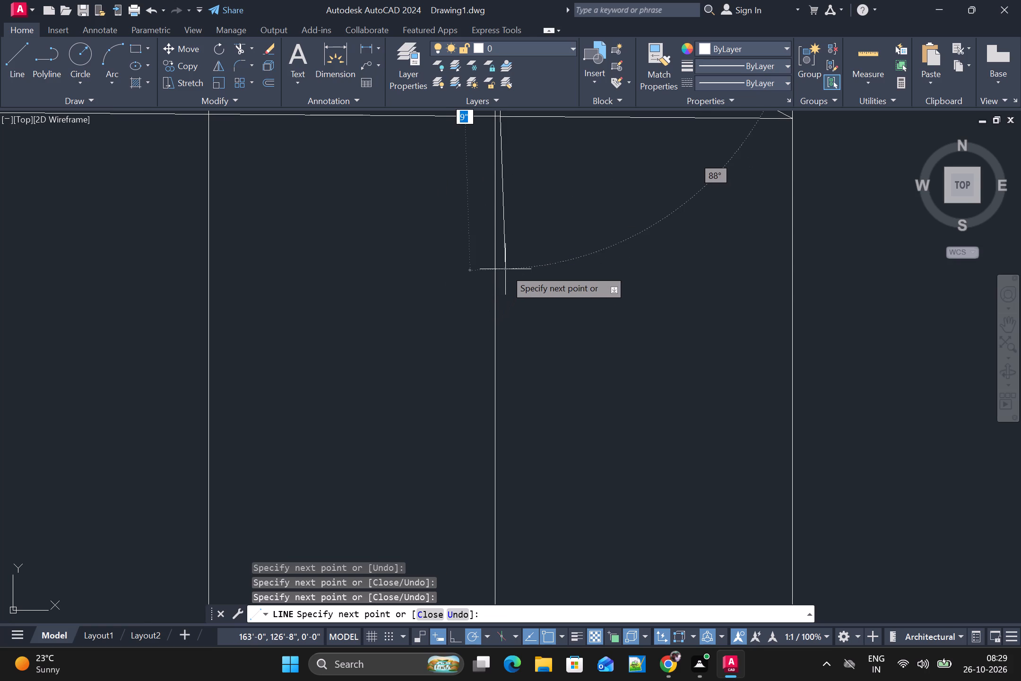
click(496, 271)
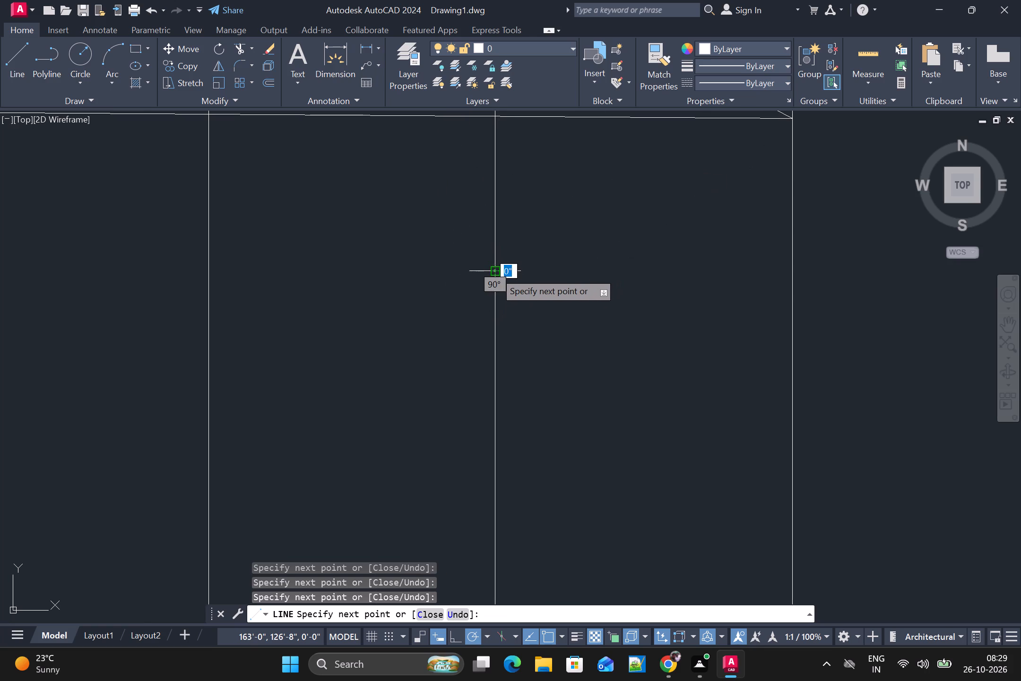
scroll(516, 271, down, 2)
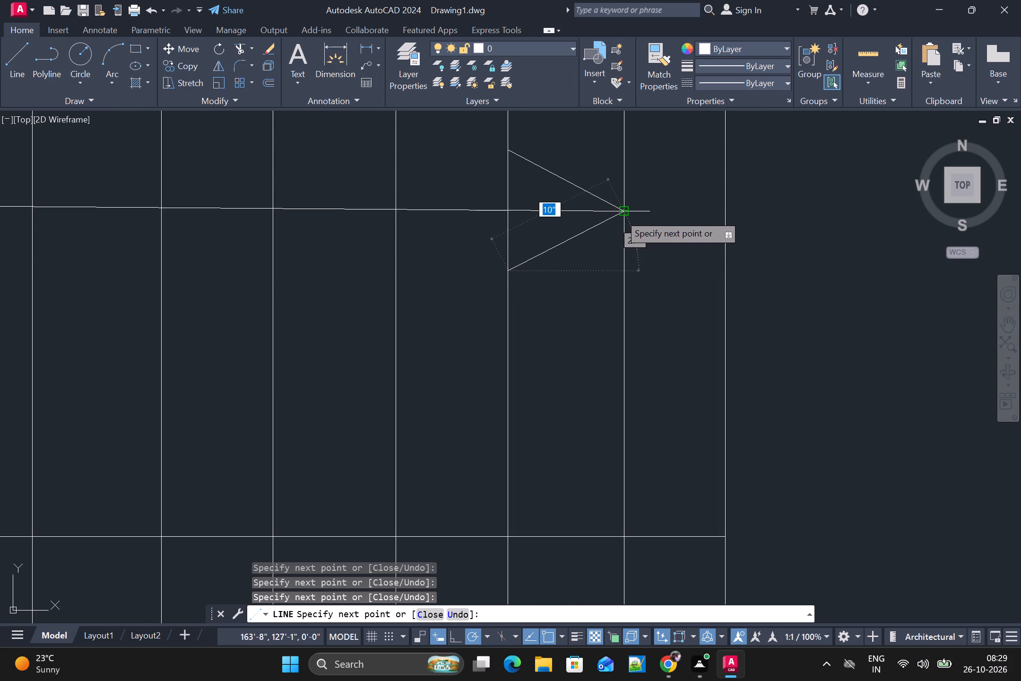
click(620, 214)
scroll(628, 241, down, 1)
key(Escape)
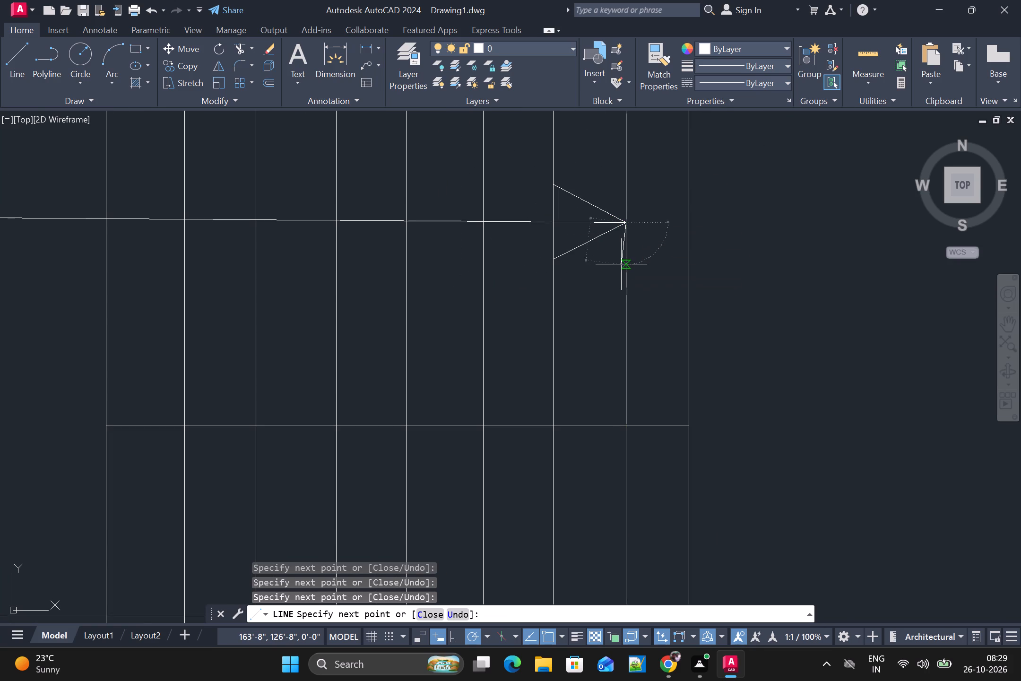
Examine the staircase with its direction arrow alongside the parked car, front gate and surrounding rooms.
scroll(621, 264, down, 1)
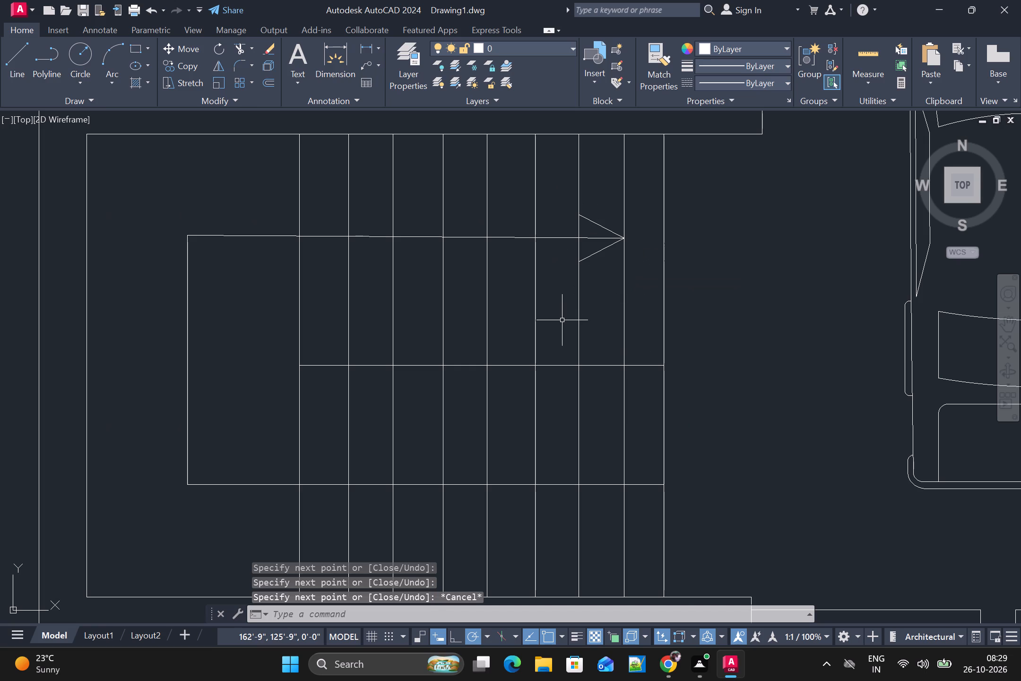
scroll(564, 411, down, 1)
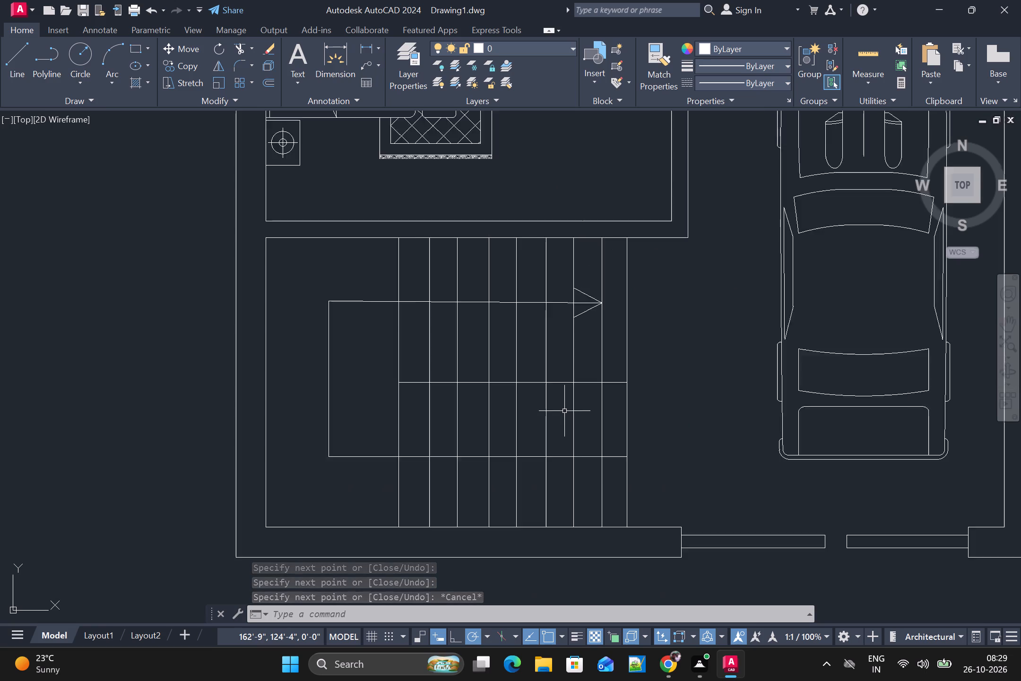
scroll(564, 411, down, 1)
scroll(588, 366, down, 1)
scroll(654, 388, up, 1)
middle_drag(654, 388, 497, 430)
scroll(466, 436, down, 1)
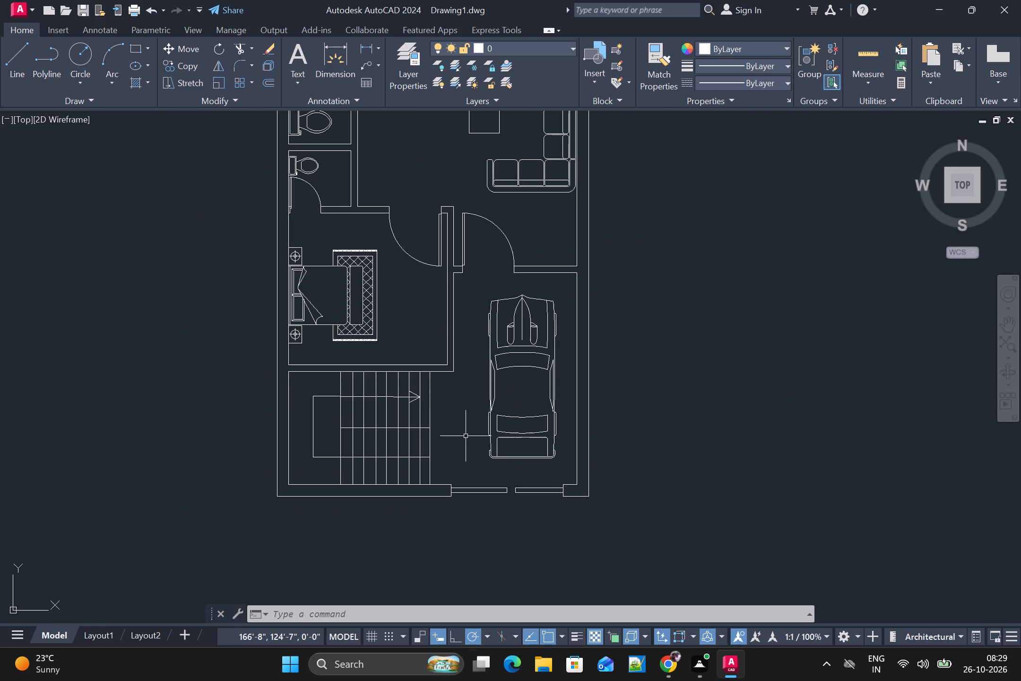
scroll(466, 436, down, 2)
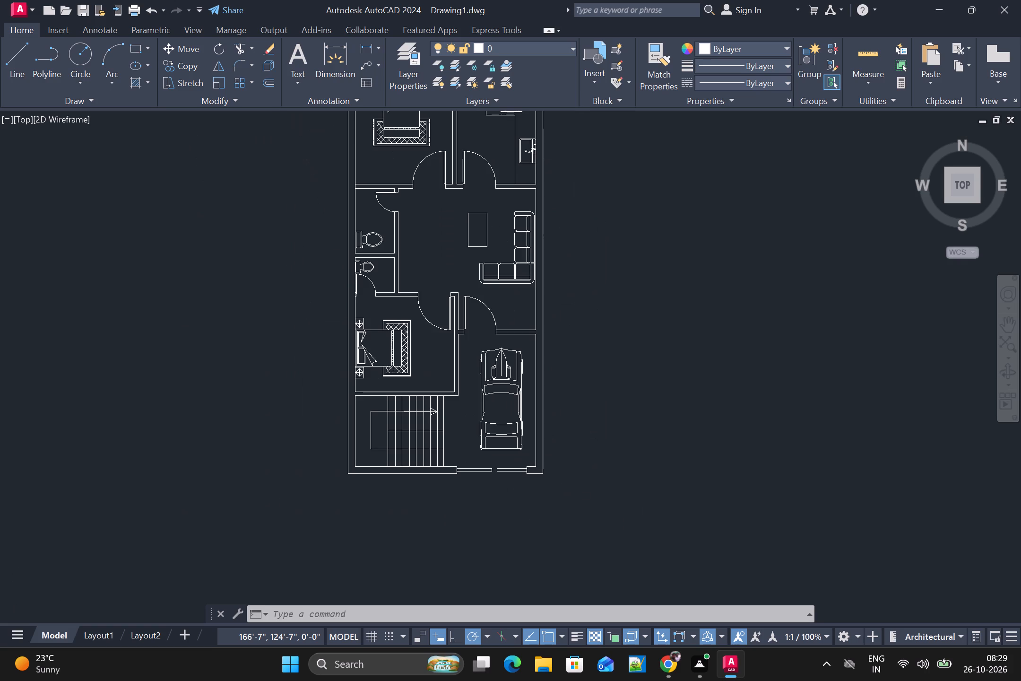
scroll(466, 436, up, 2)
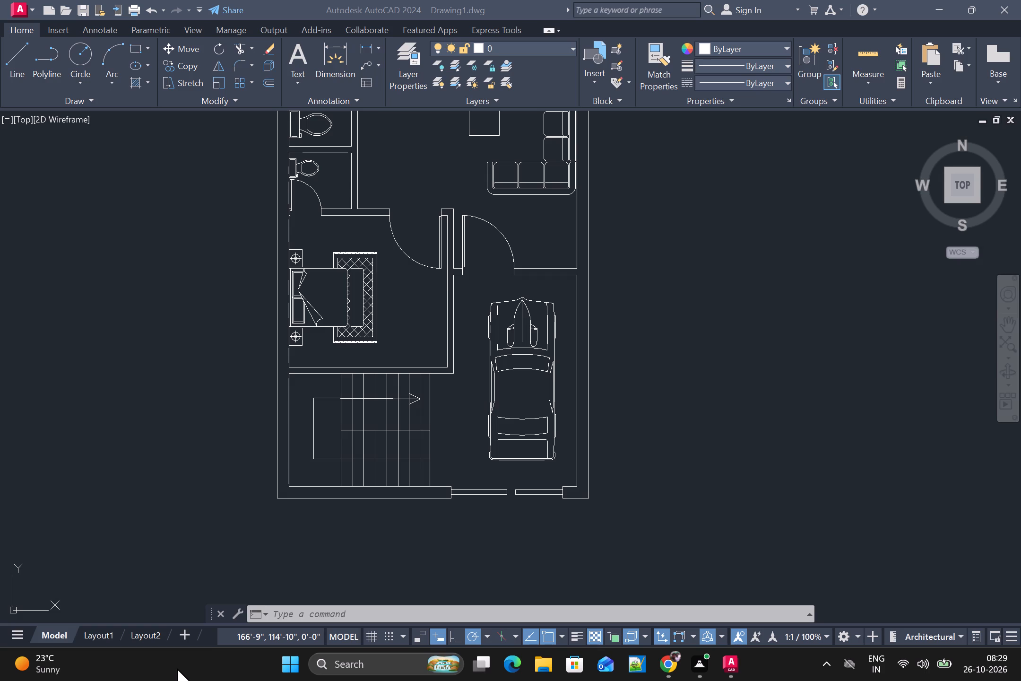
scroll(177, 669, down, 2)
scroll(217, 605, up, 1)
scroll(541, 403, up, 1)
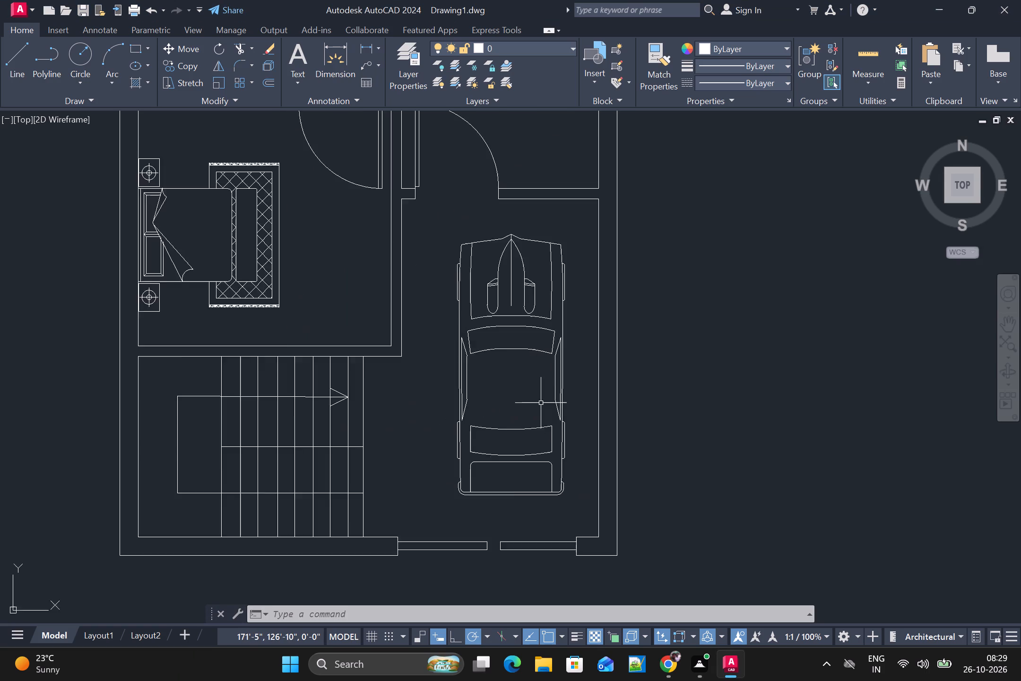
scroll(541, 403, down, 2)
key(alt+Tab)
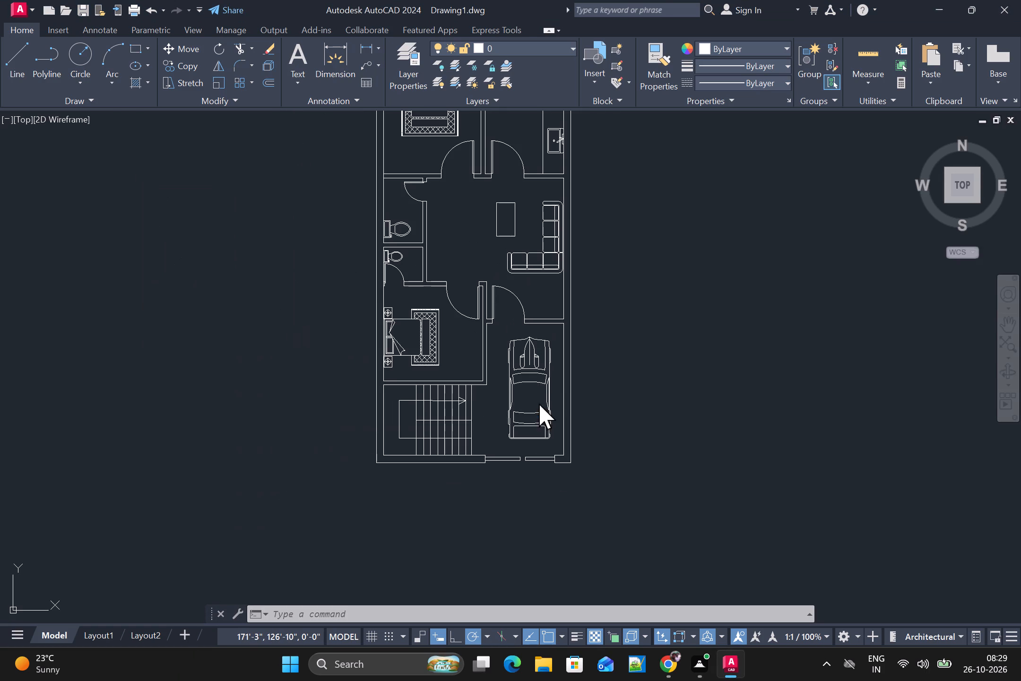
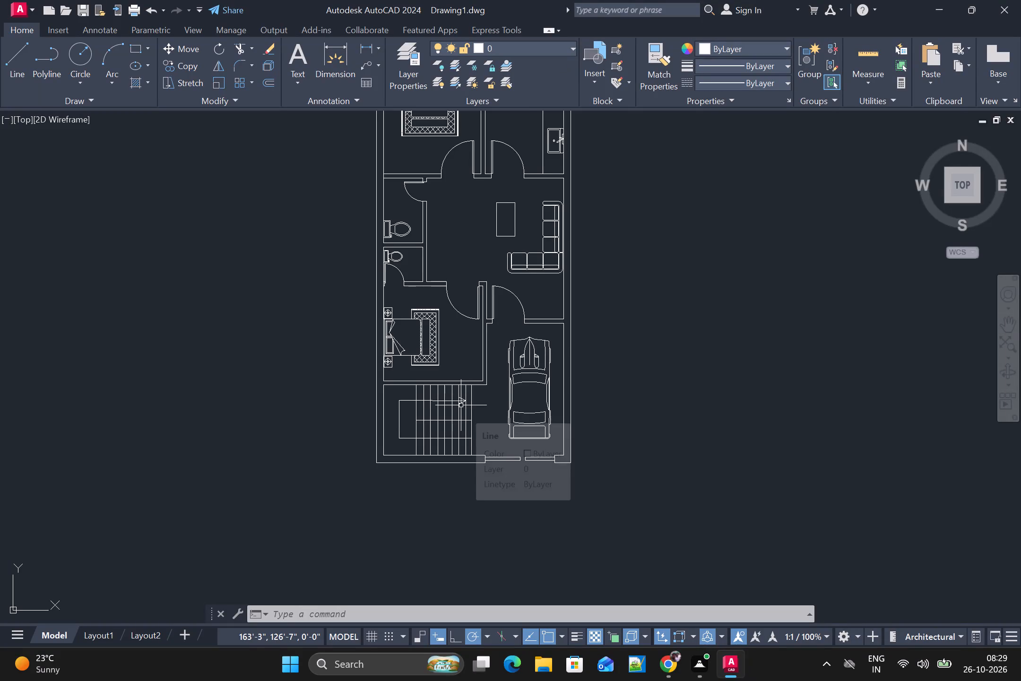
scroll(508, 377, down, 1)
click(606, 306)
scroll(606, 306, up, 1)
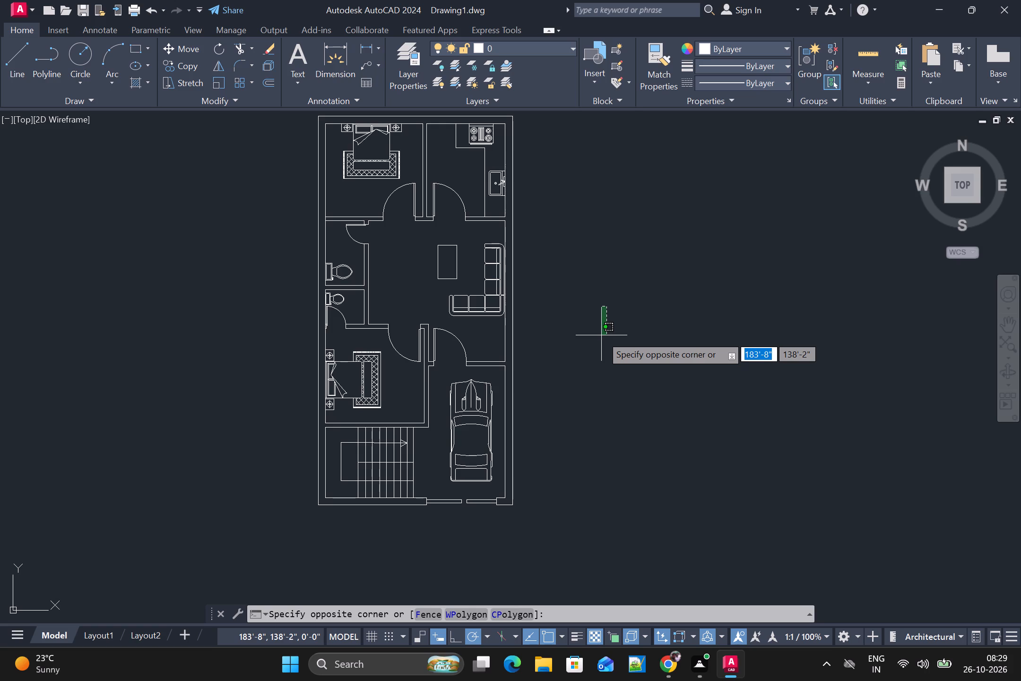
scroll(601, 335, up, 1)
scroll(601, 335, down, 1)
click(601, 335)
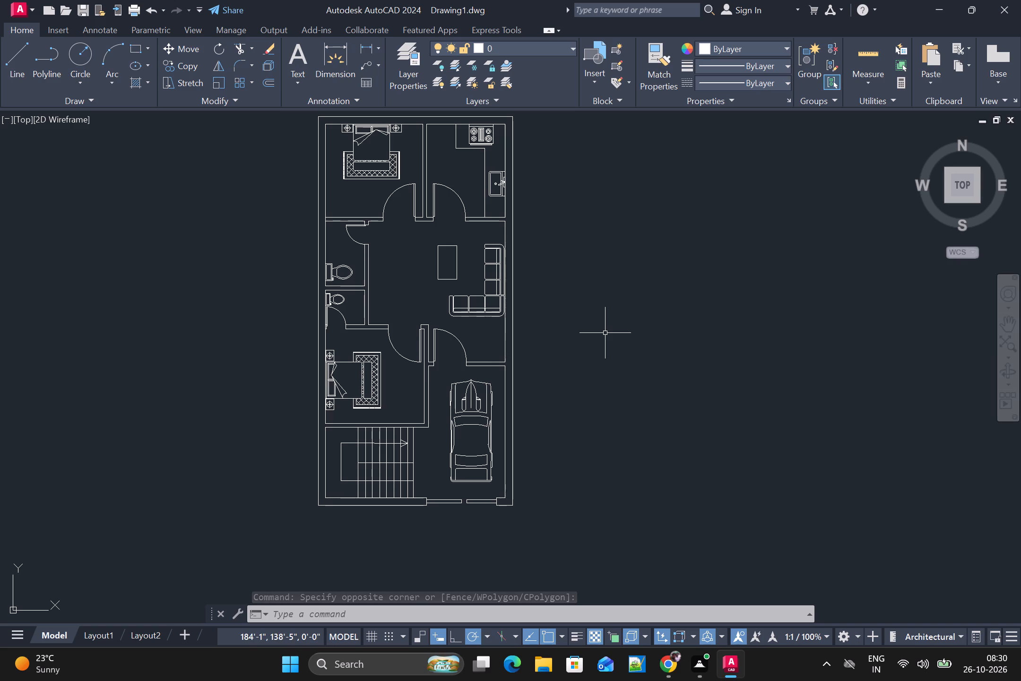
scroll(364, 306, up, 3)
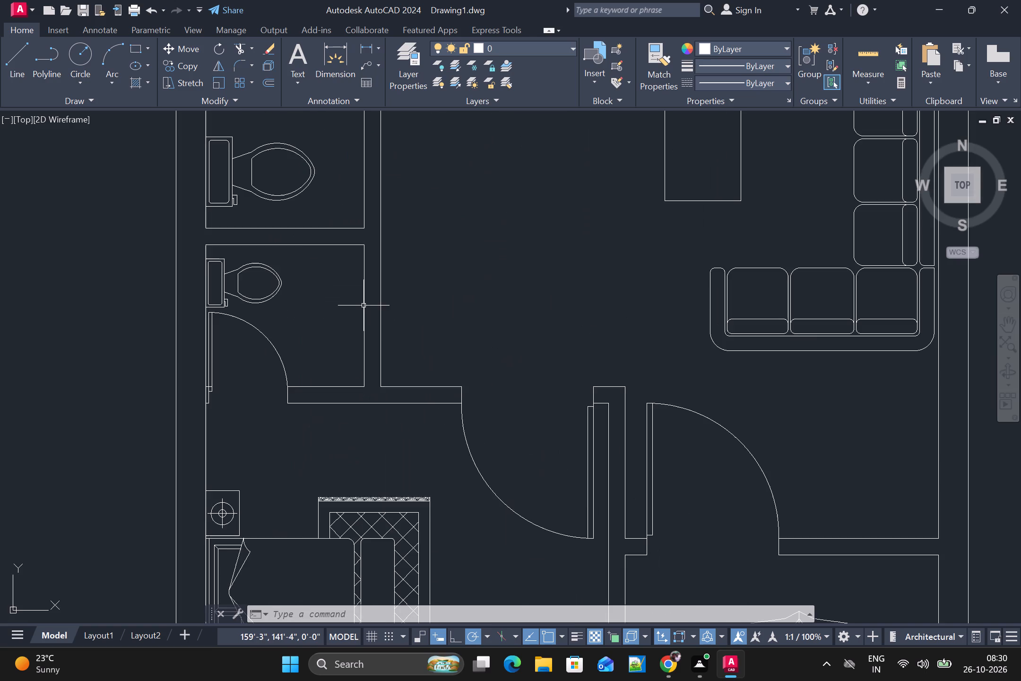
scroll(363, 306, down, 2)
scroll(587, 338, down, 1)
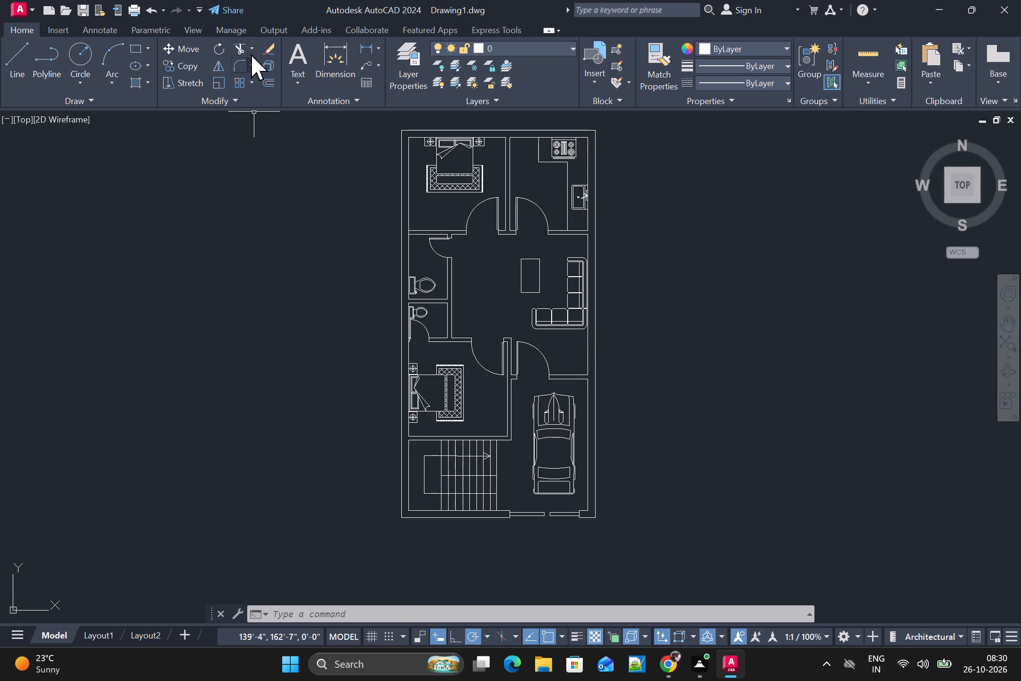
Open the layer properties manager.
click(399, 56)
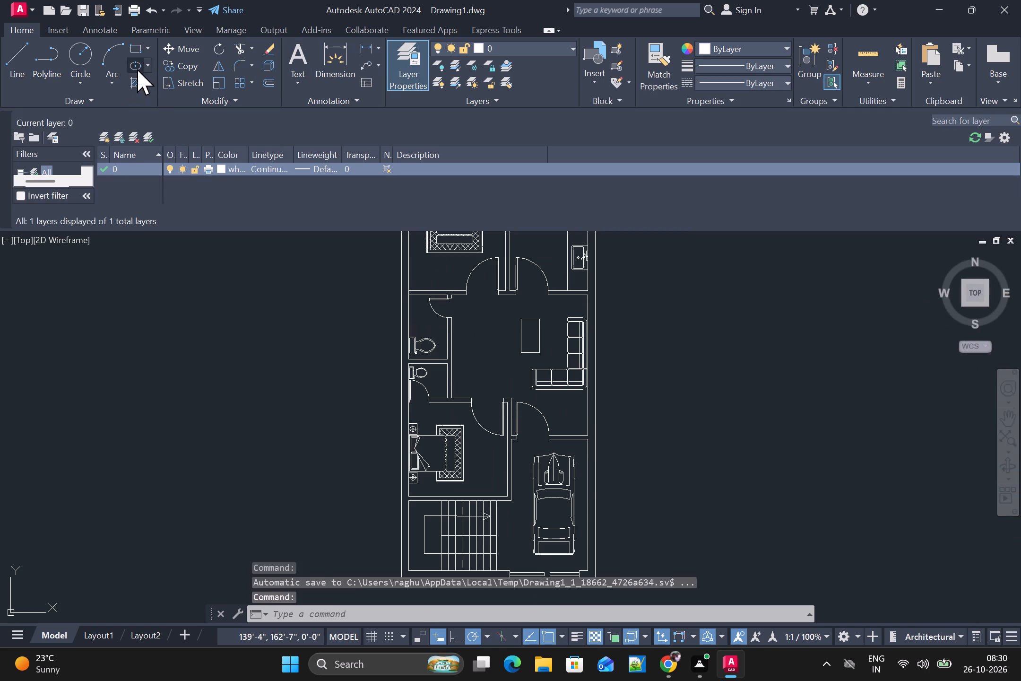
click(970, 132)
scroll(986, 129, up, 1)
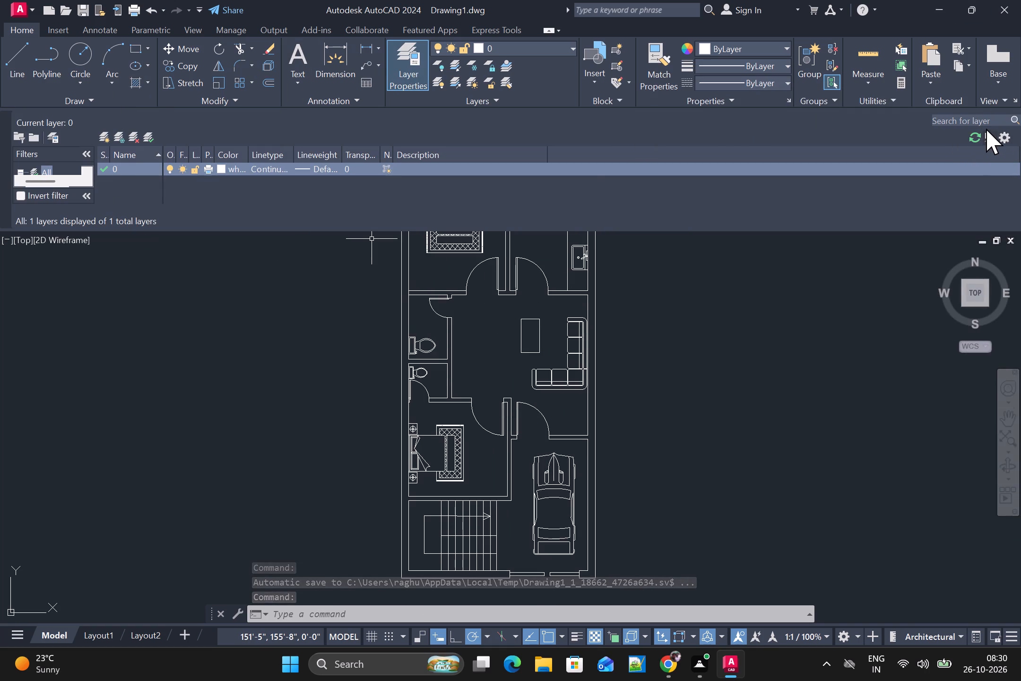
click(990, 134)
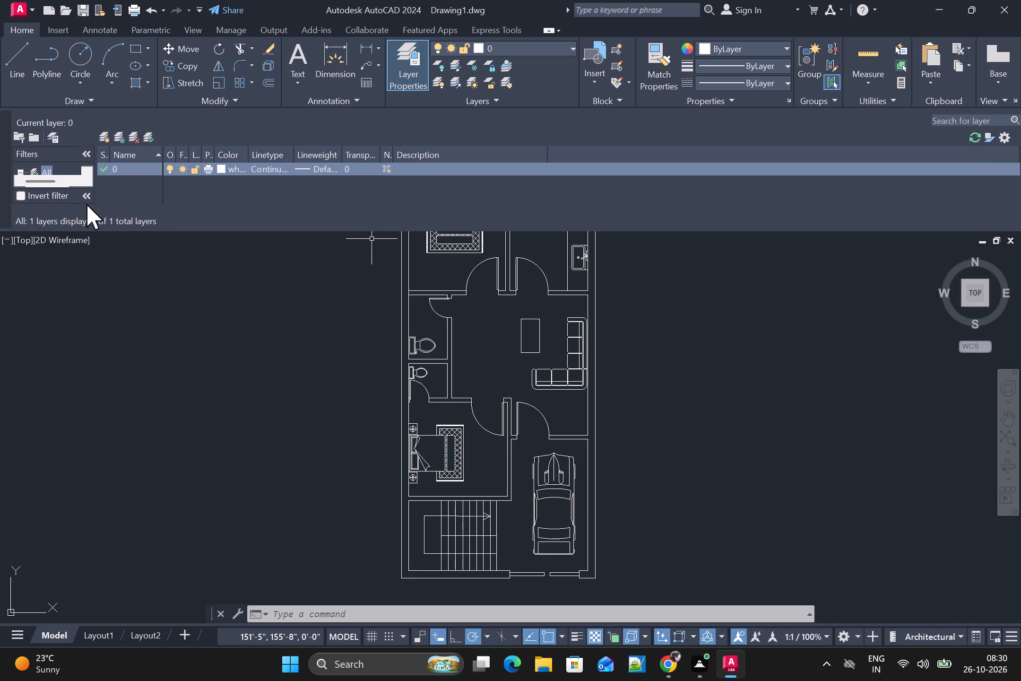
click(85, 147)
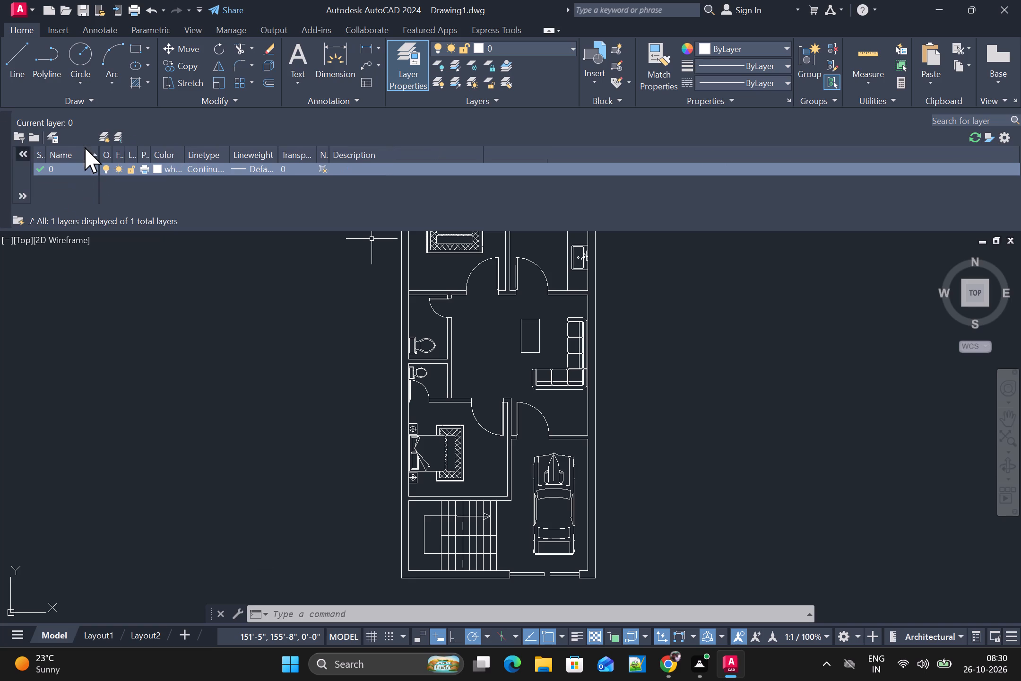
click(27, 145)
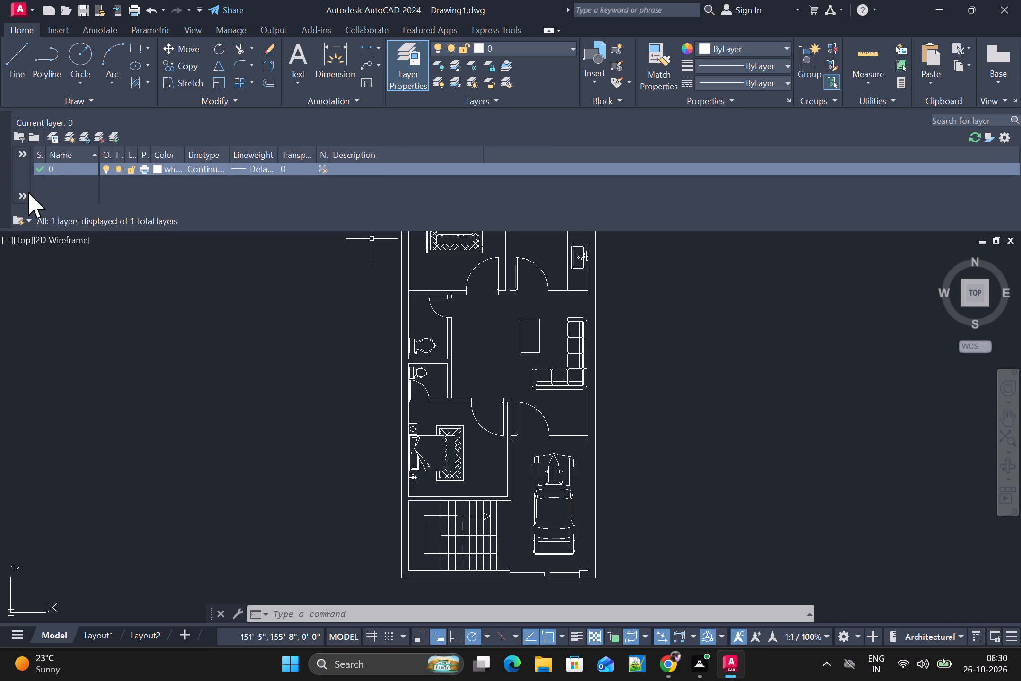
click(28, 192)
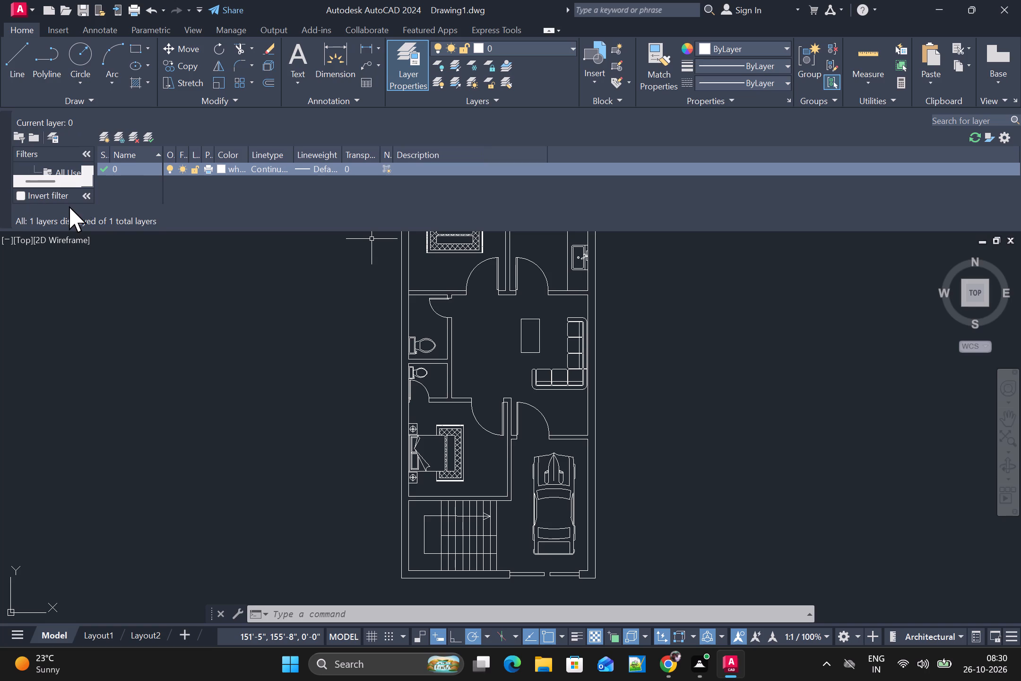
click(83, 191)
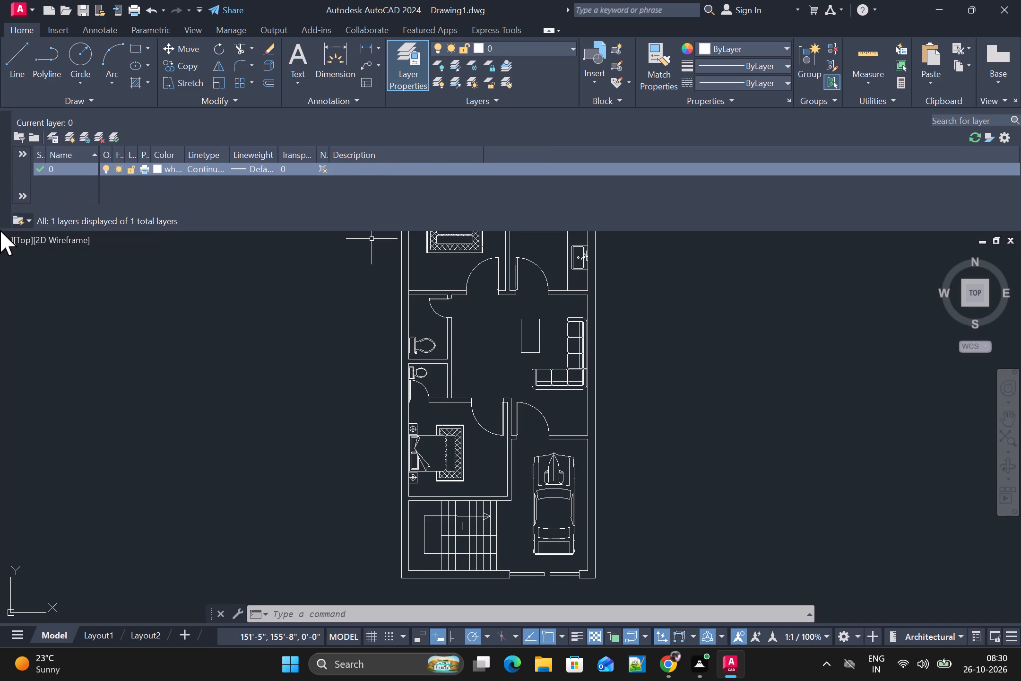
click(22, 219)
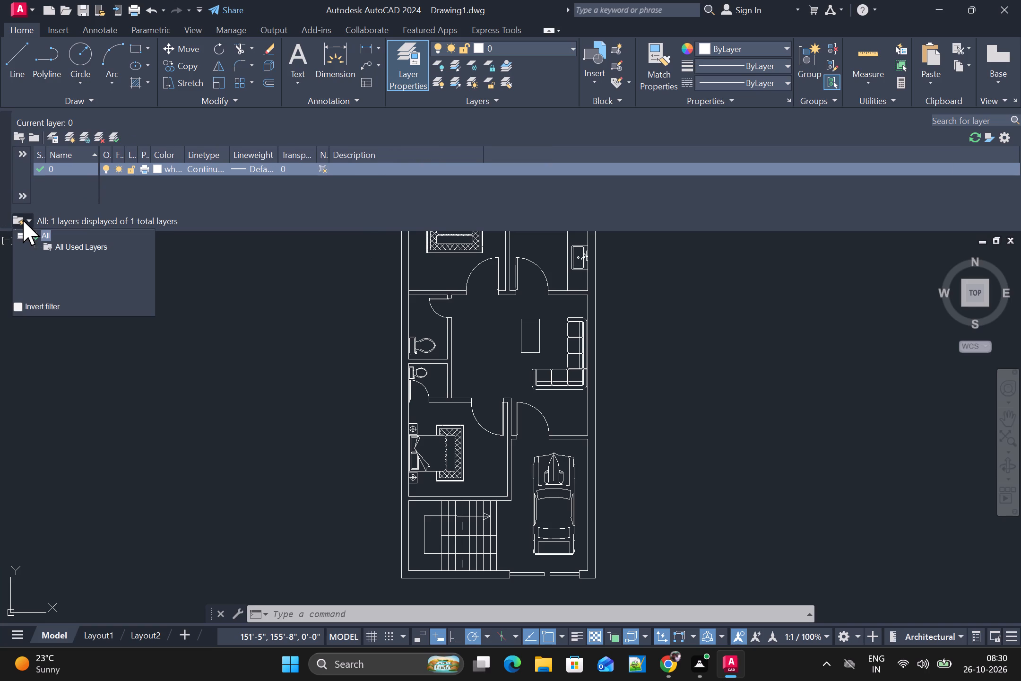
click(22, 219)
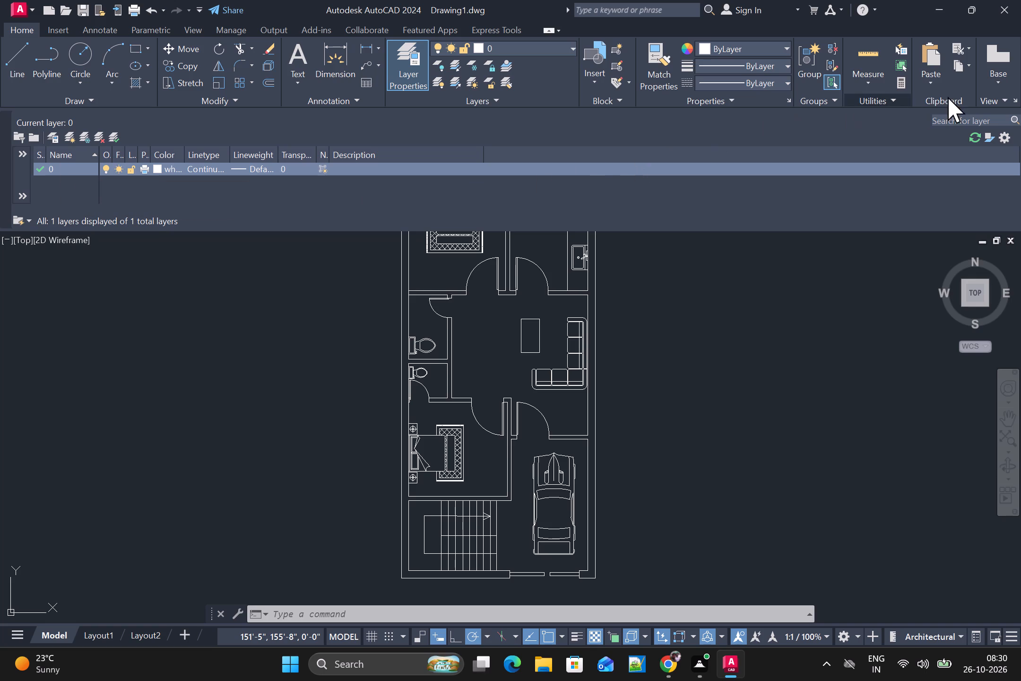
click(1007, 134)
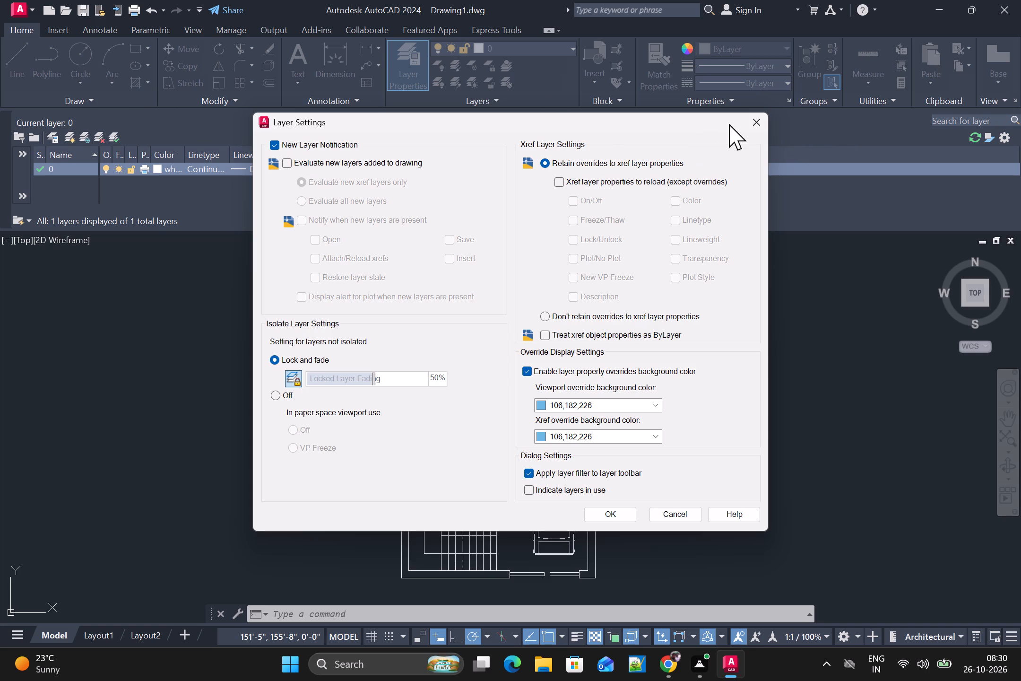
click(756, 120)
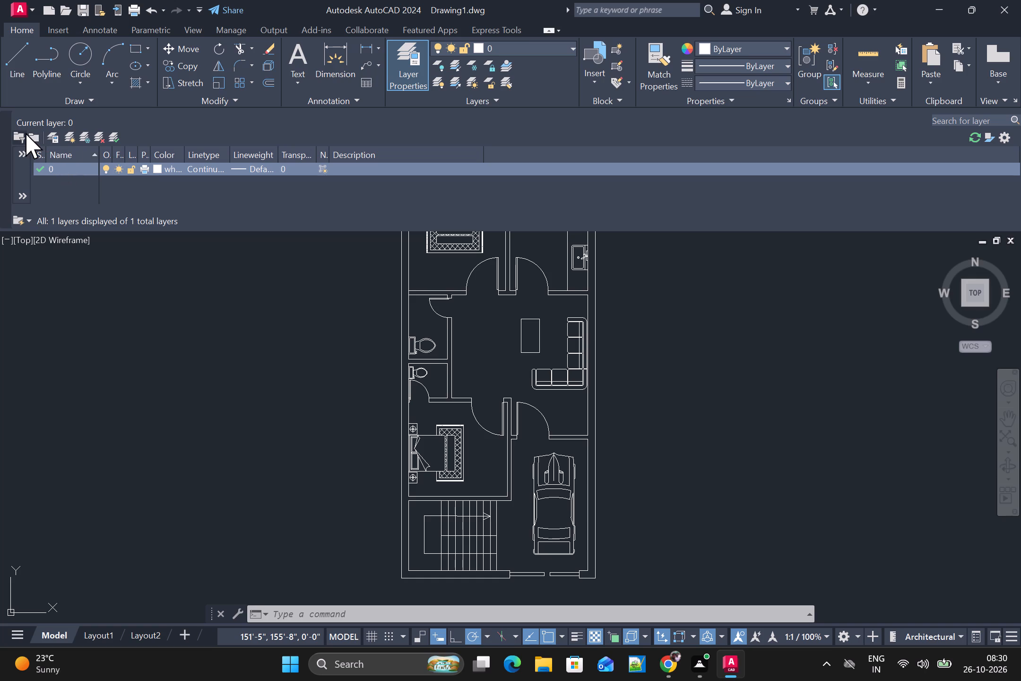
Create a new layer named WINDOW with the colour cyan and close the layer properties manager.
click(71, 140)
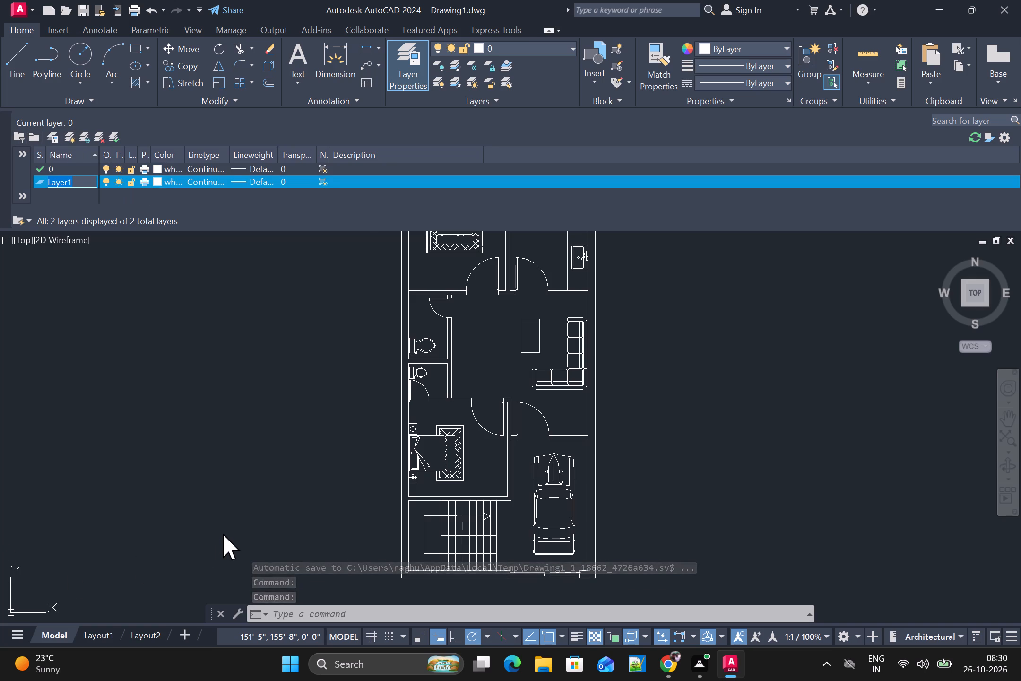
text(WINDOW)
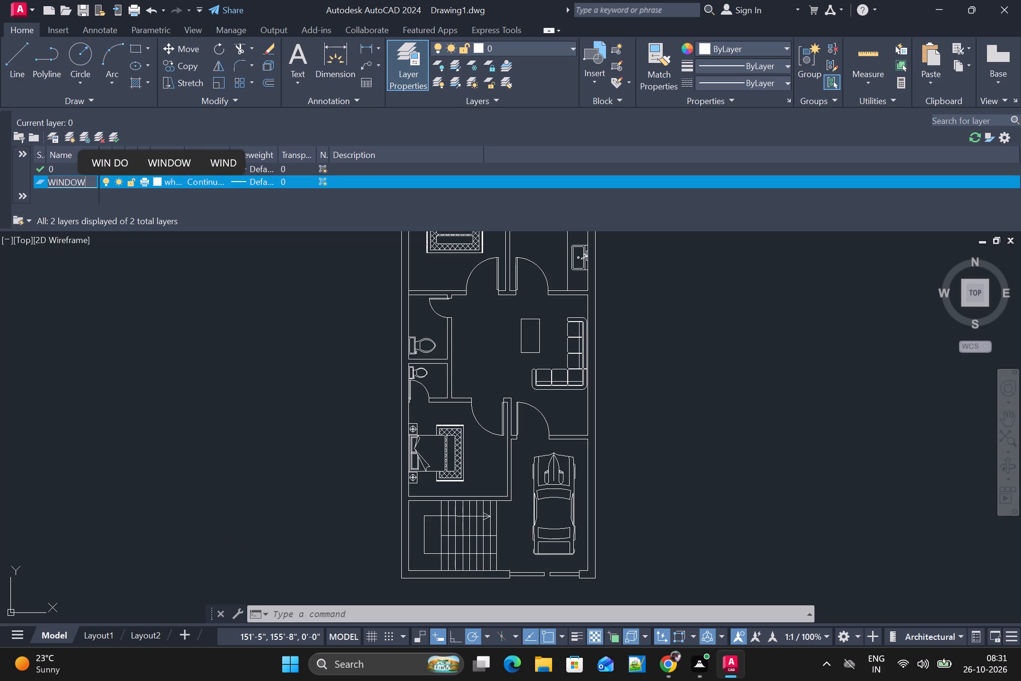
key(Return)
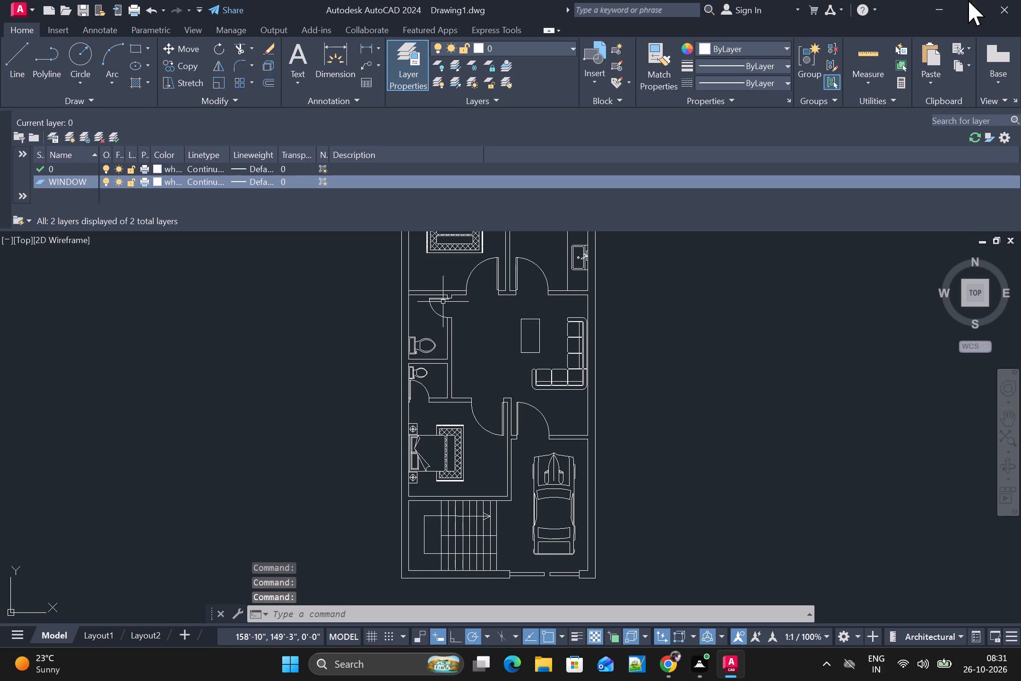
click(173, 181)
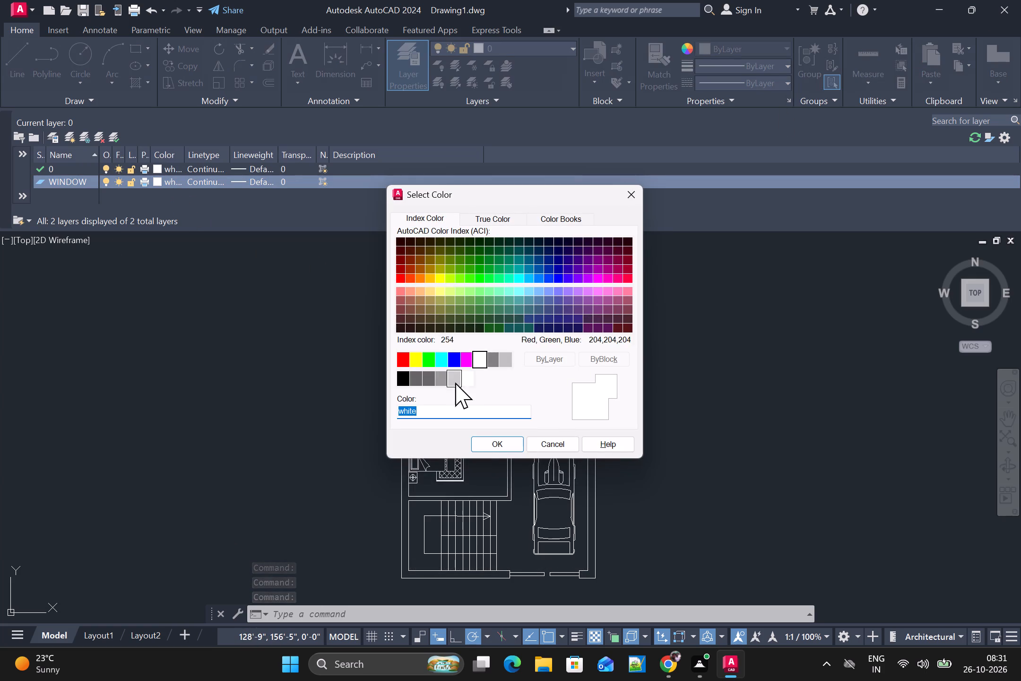
click(447, 356)
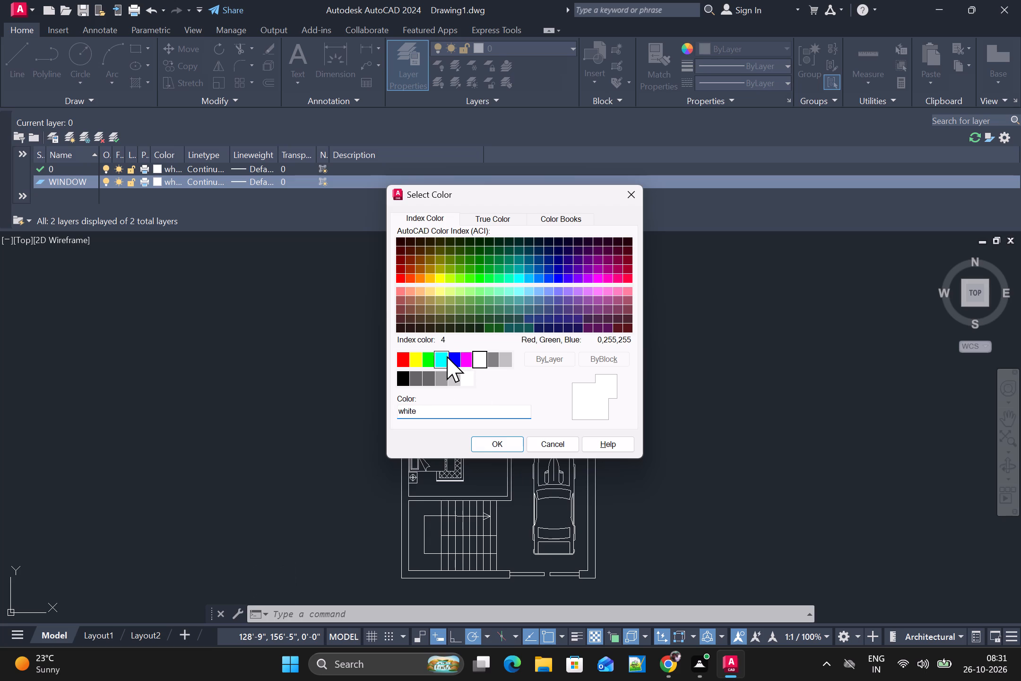
click(504, 438)
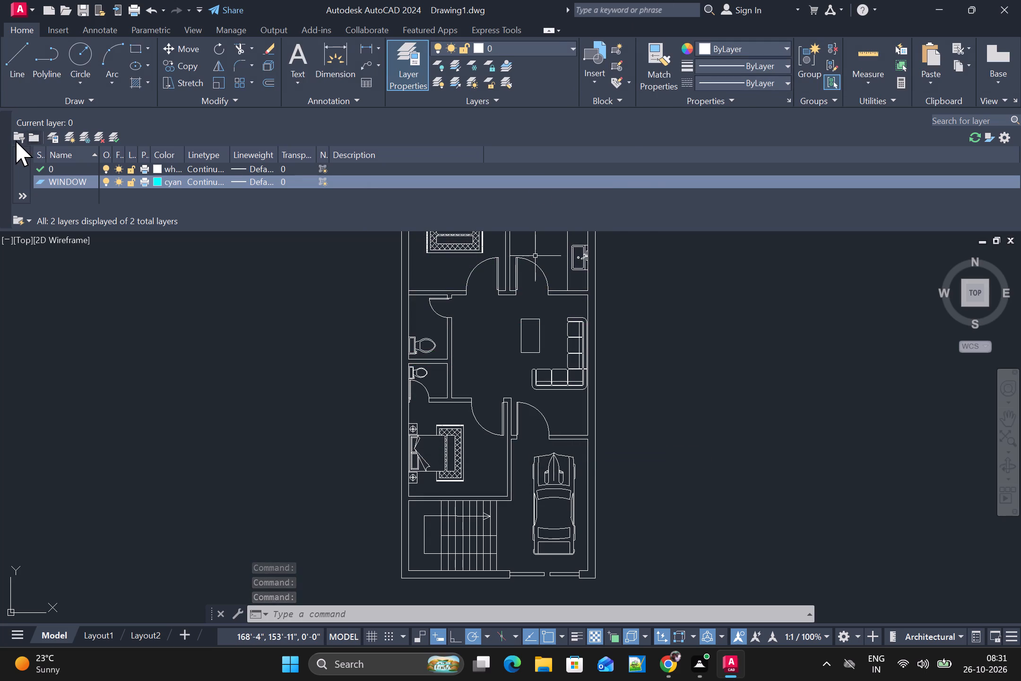
click(6, 114)
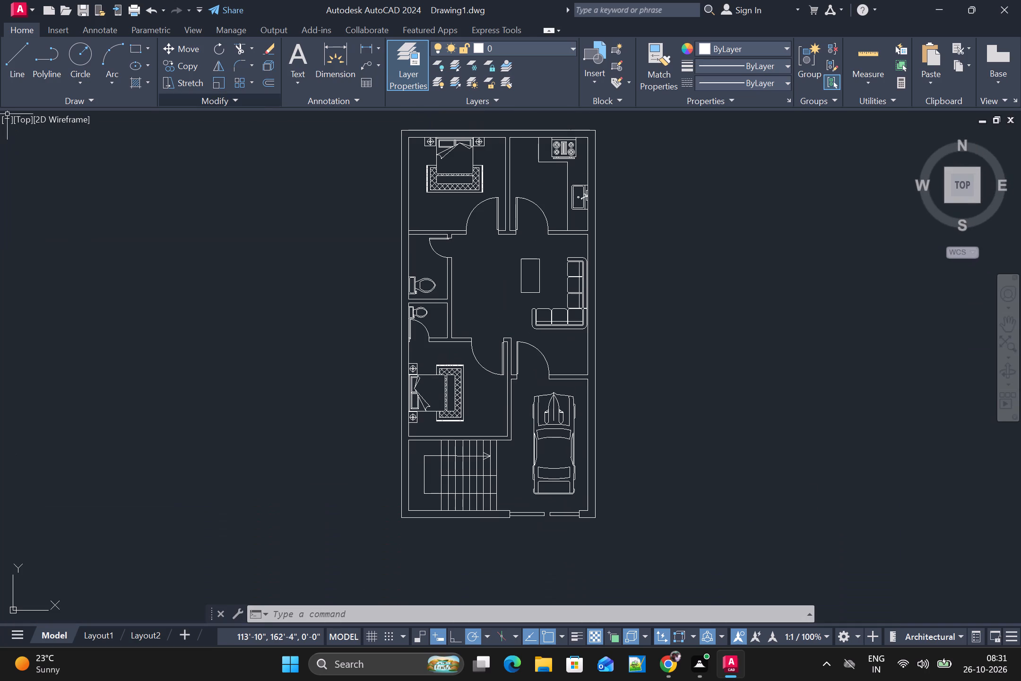
Make WINDOW the current layer.
click(534, 45)
click(508, 83)
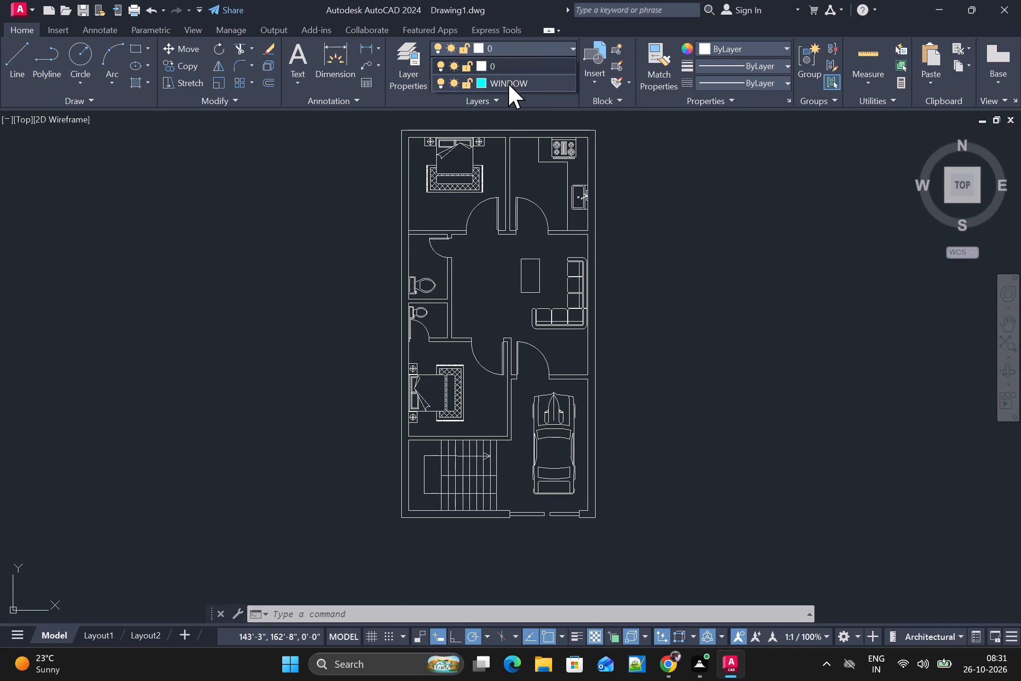
Draw a rectangular window outline of lines, about 4'-1" by 9", across the outer wall behind the upper bedroom's bed.
scroll(477, 142, up, 2)
scroll(477, 142, down, 1)
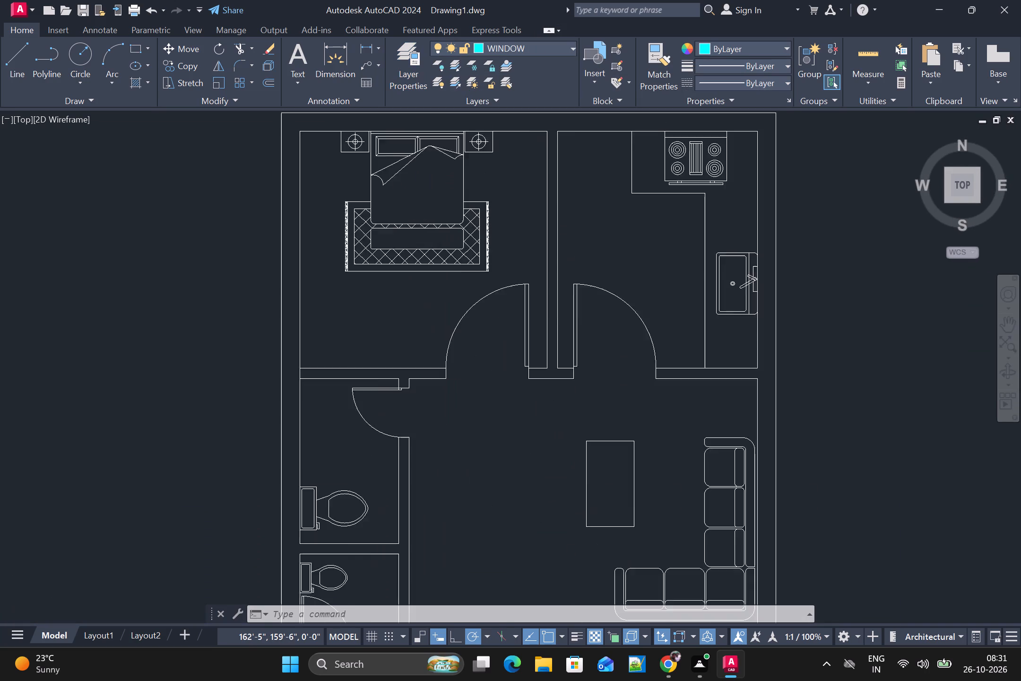
middle_drag(479, 143, 476, 170)
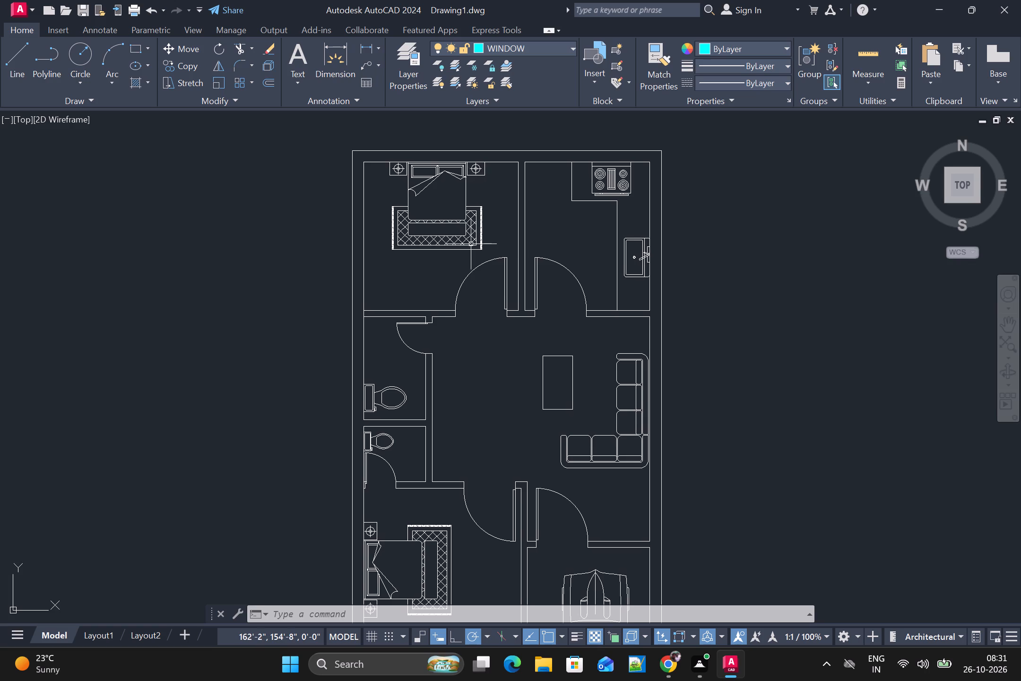
text(L)
key(space)
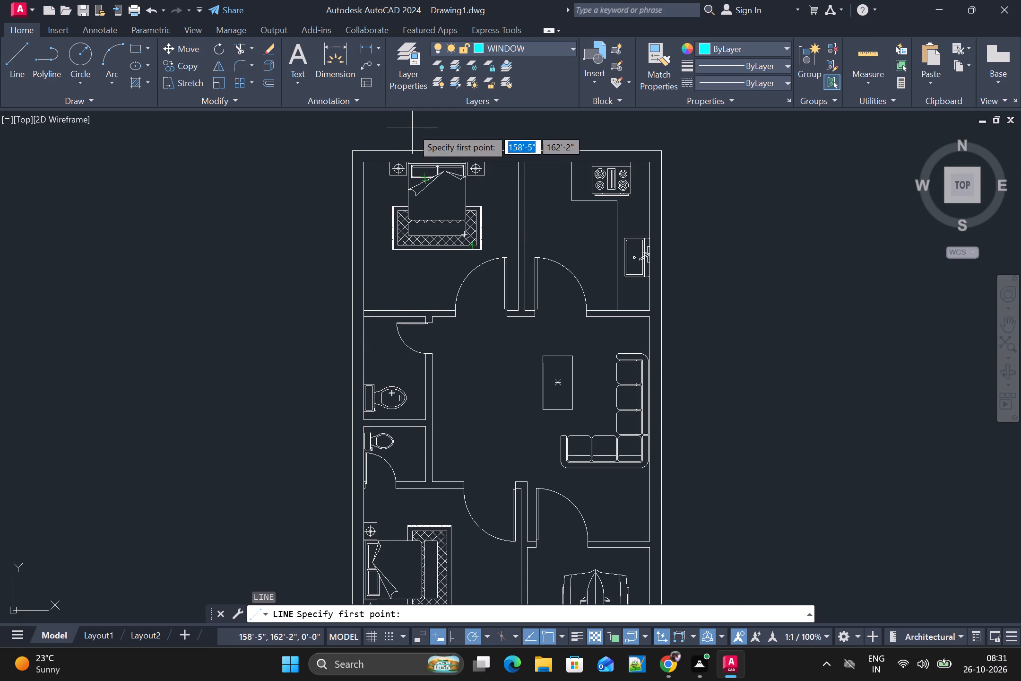
scroll(412, 128, up, 1)
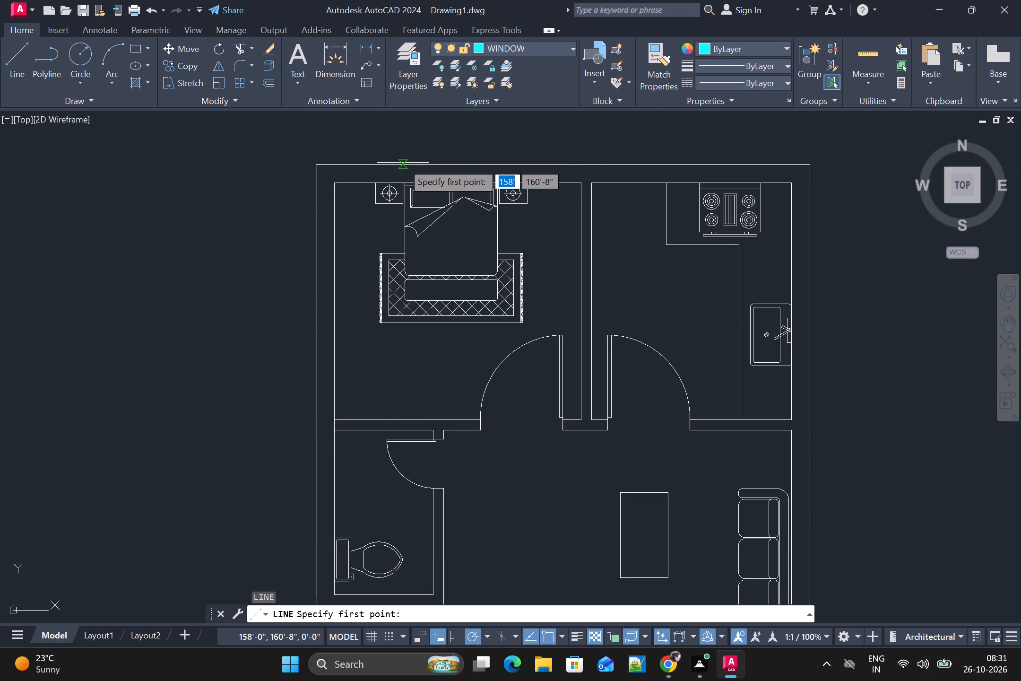
click(403, 164)
scroll(408, 190, up, 2)
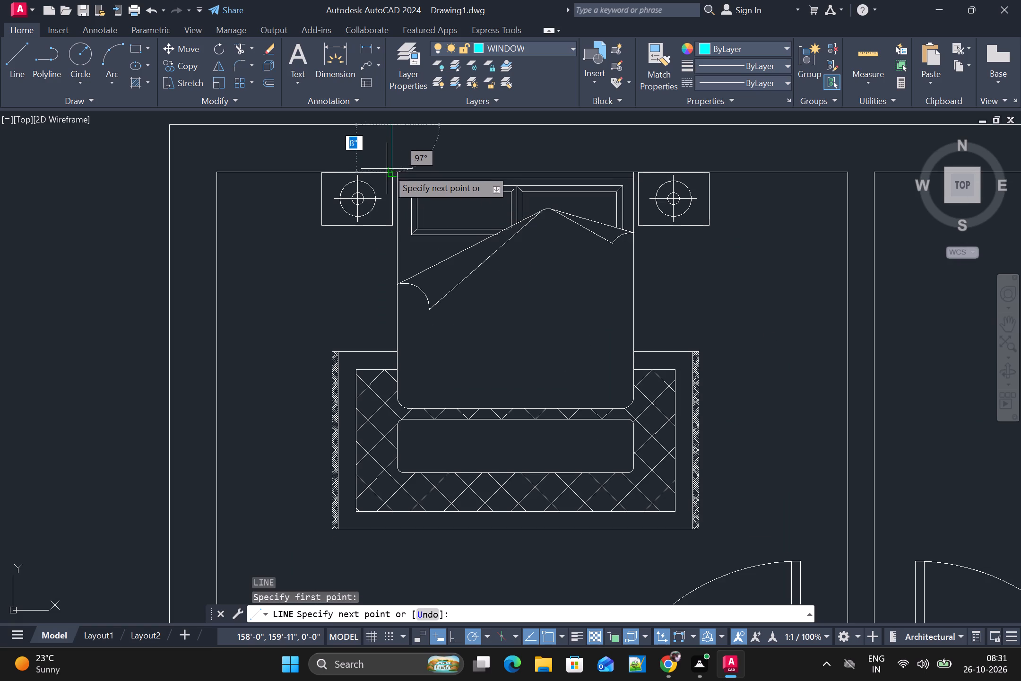
scroll(391, 170, up, 1)
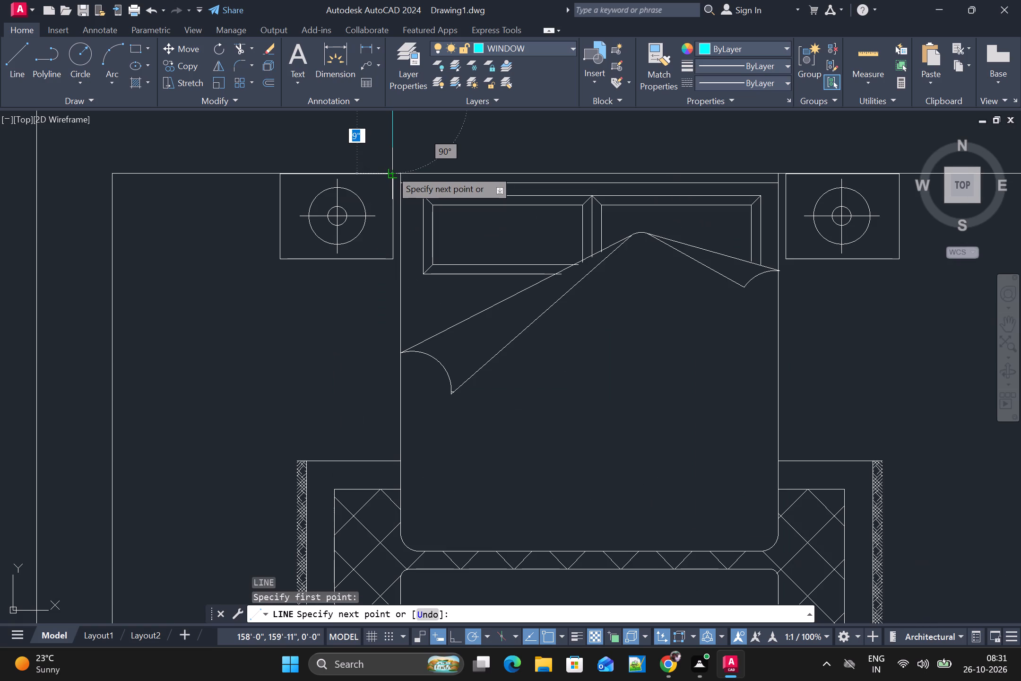
click(391, 170)
scroll(391, 170, down, 4)
scroll(497, 165, up, 1)
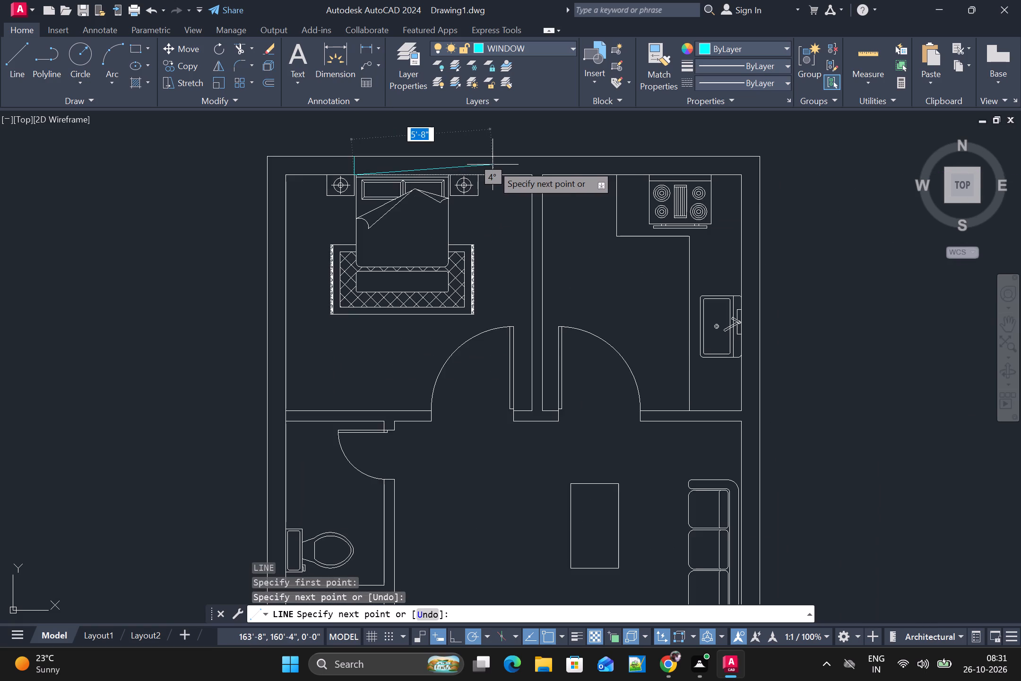
scroll(493, 165, up, 2)
scroll(405, 185, up, 1)
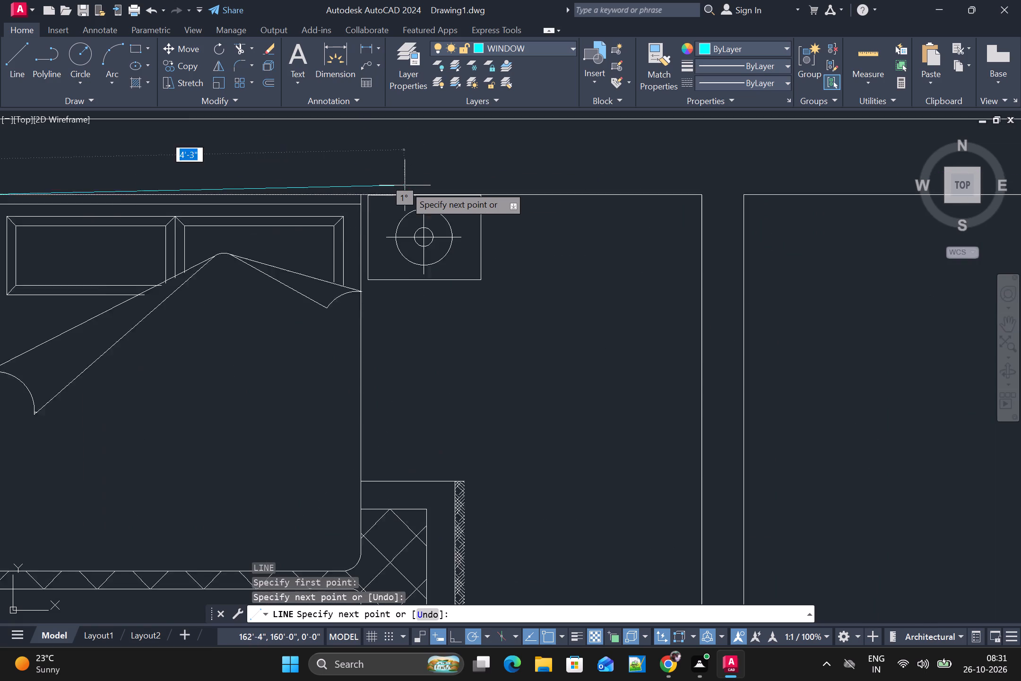
scroll(405, 185, up, 1)
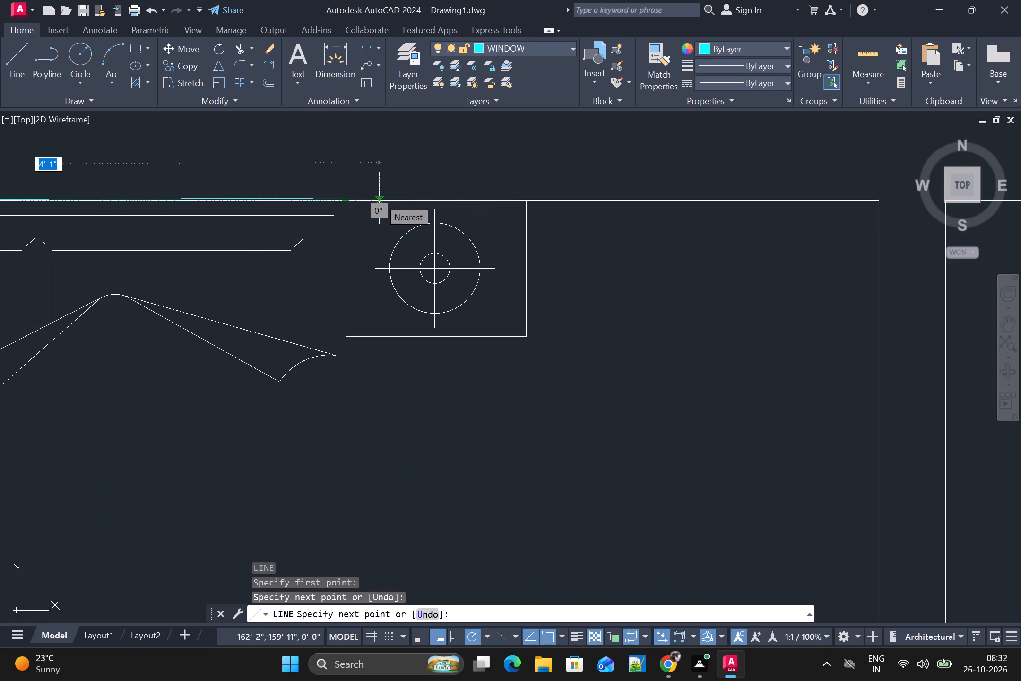
click(379, 198)
scroll(394, 184, down, 2)
click(390, 146)
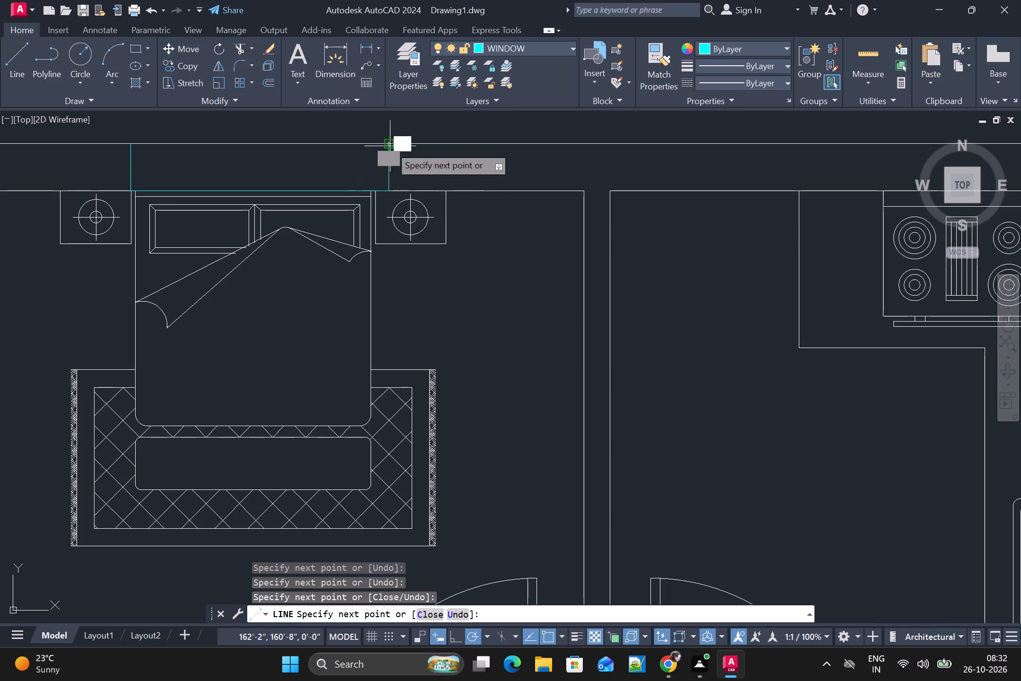
click(128, 143)
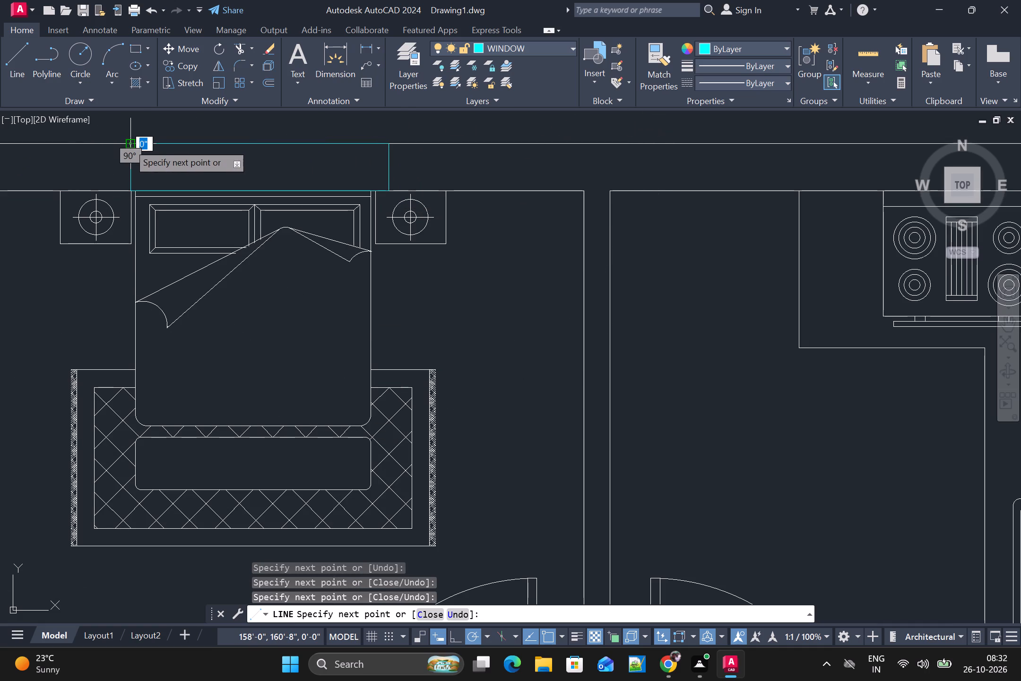
key(space)
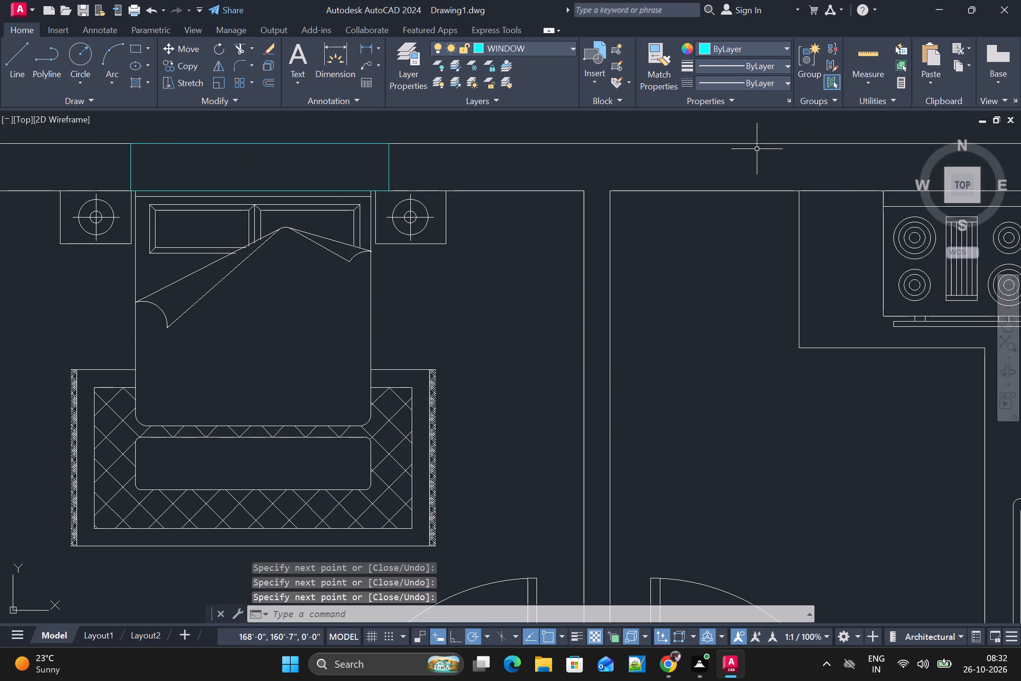
Draw a rectangular window outline of lines, about 4' by 9", across the outer wall behind the kitchen stove.
scroll(755, 151, down, 2)
middle_drag(808, 192, 660, 195)
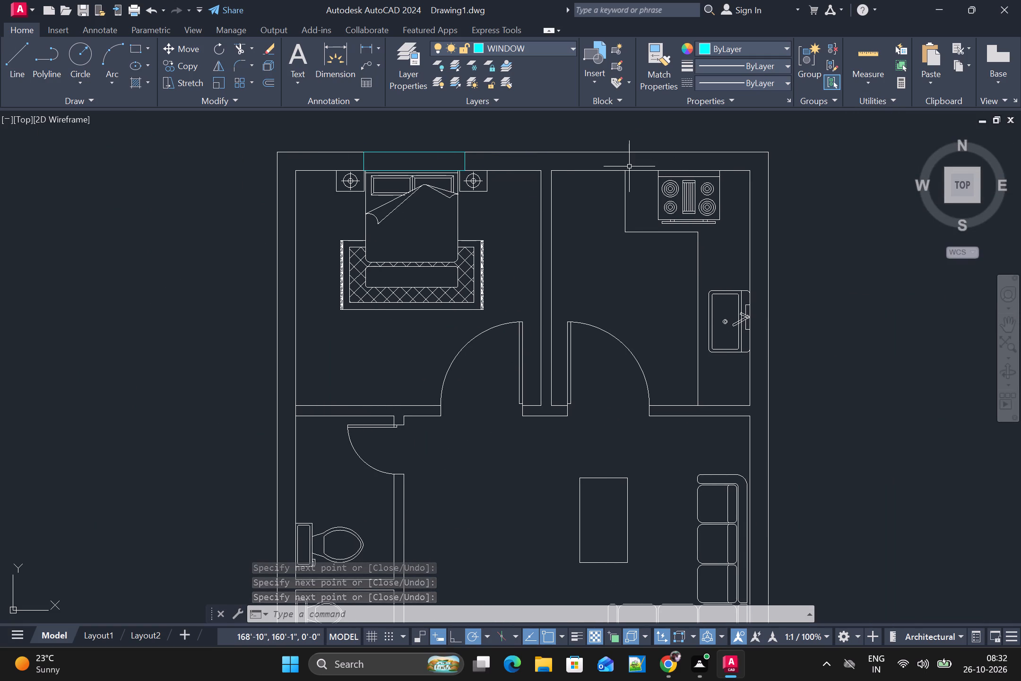
key(space)
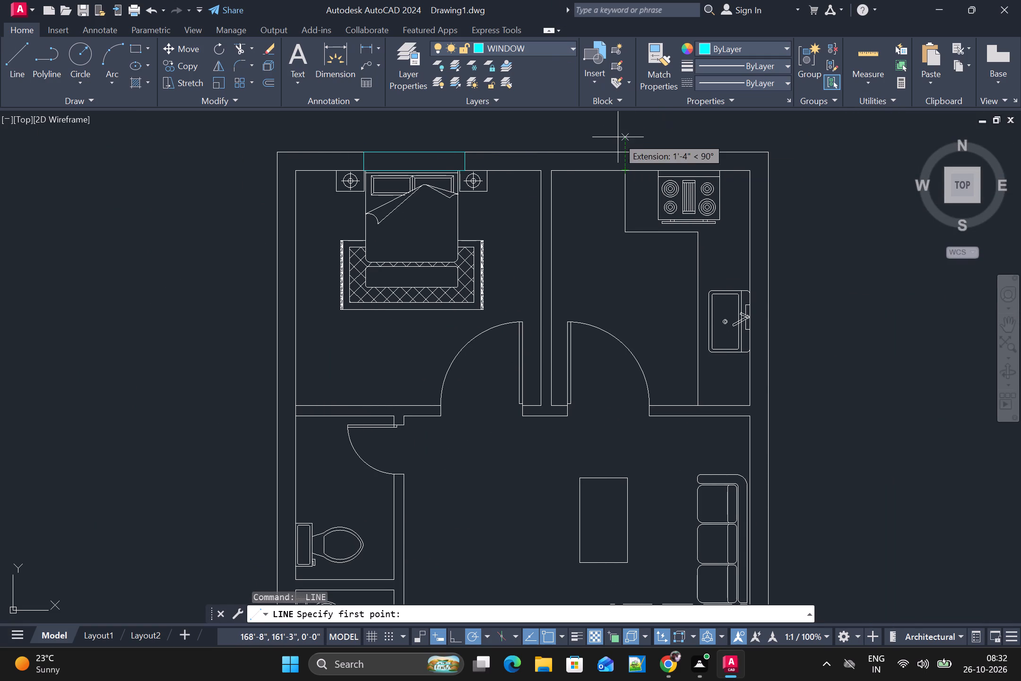
scroll(618, 137, up, 2)
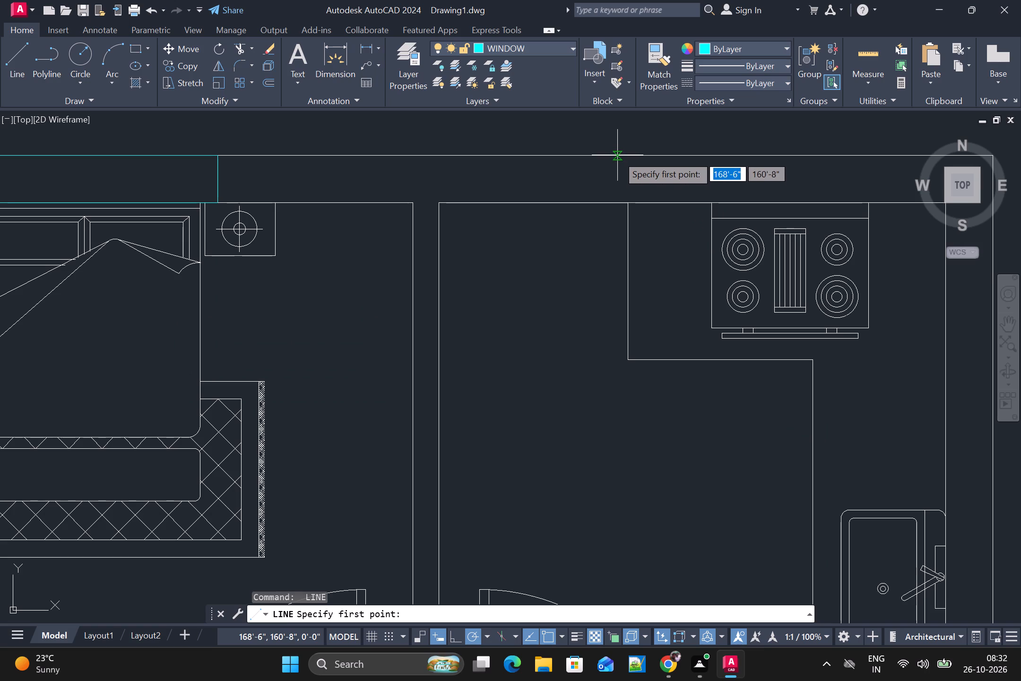
click(617, 155)
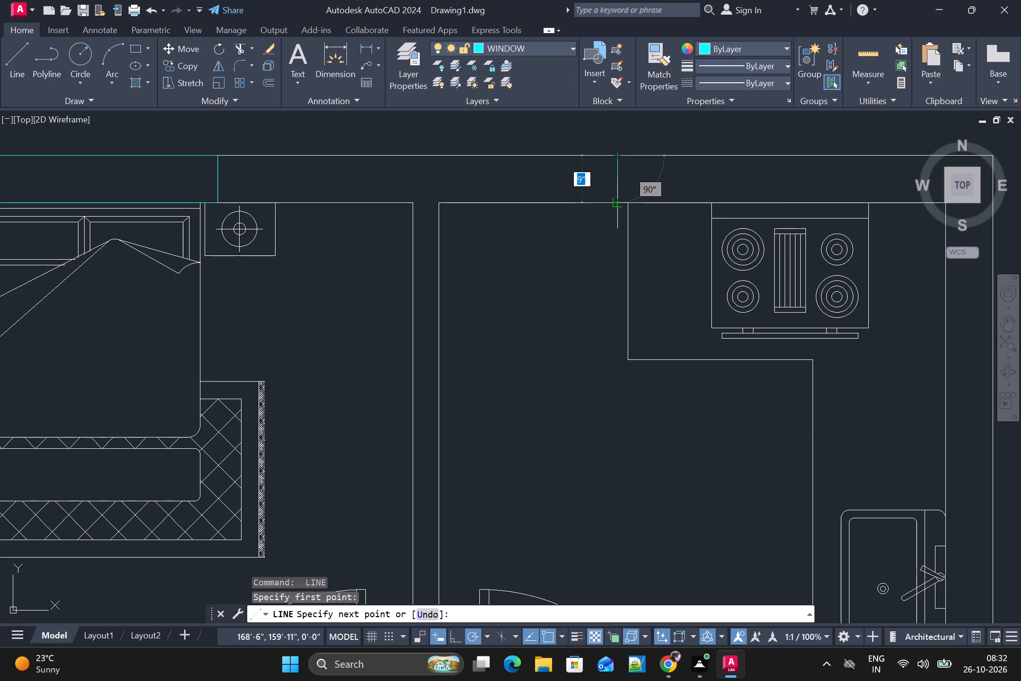
click(621, 198)
scroll(871, 187, down, 1)
middle_drag(871, 187, 848, 184)
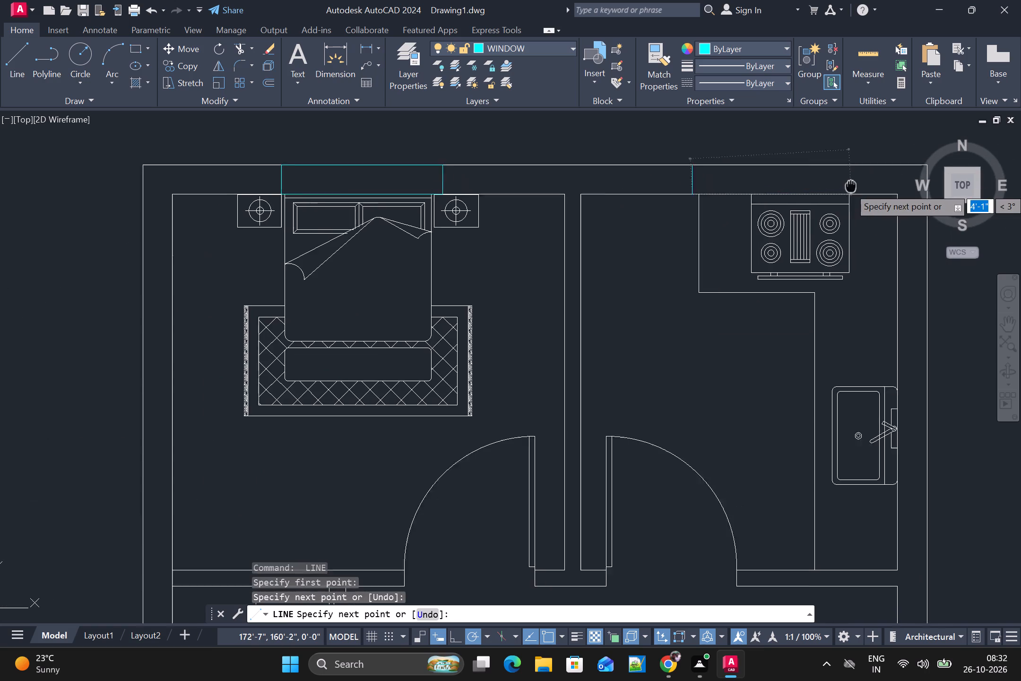
middle_drag(848, 184, 660, 180)
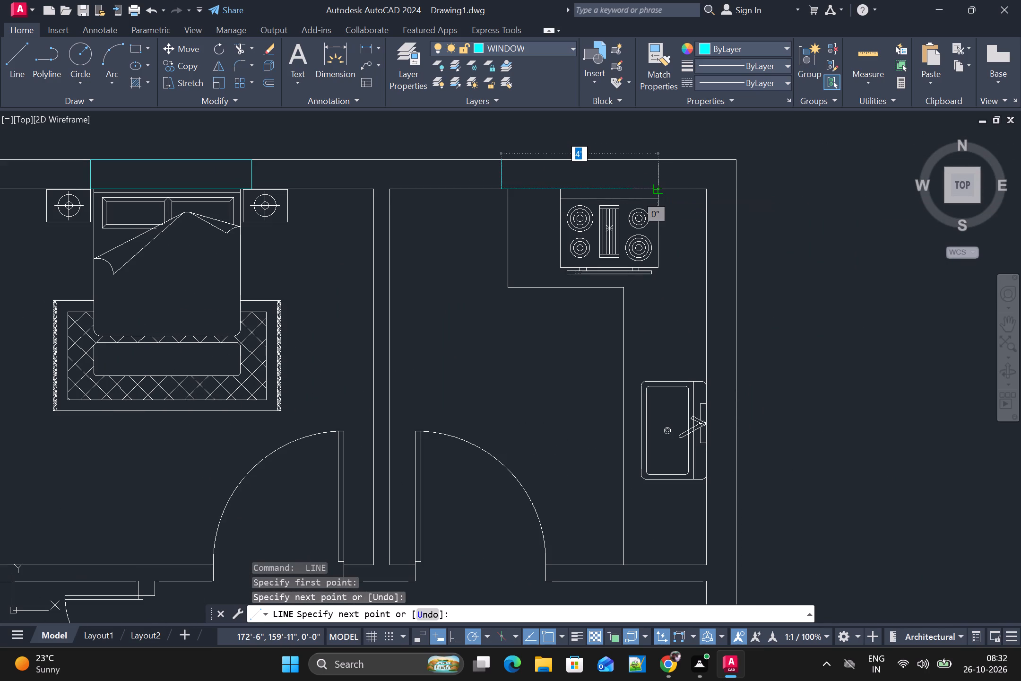
click(659, 187)
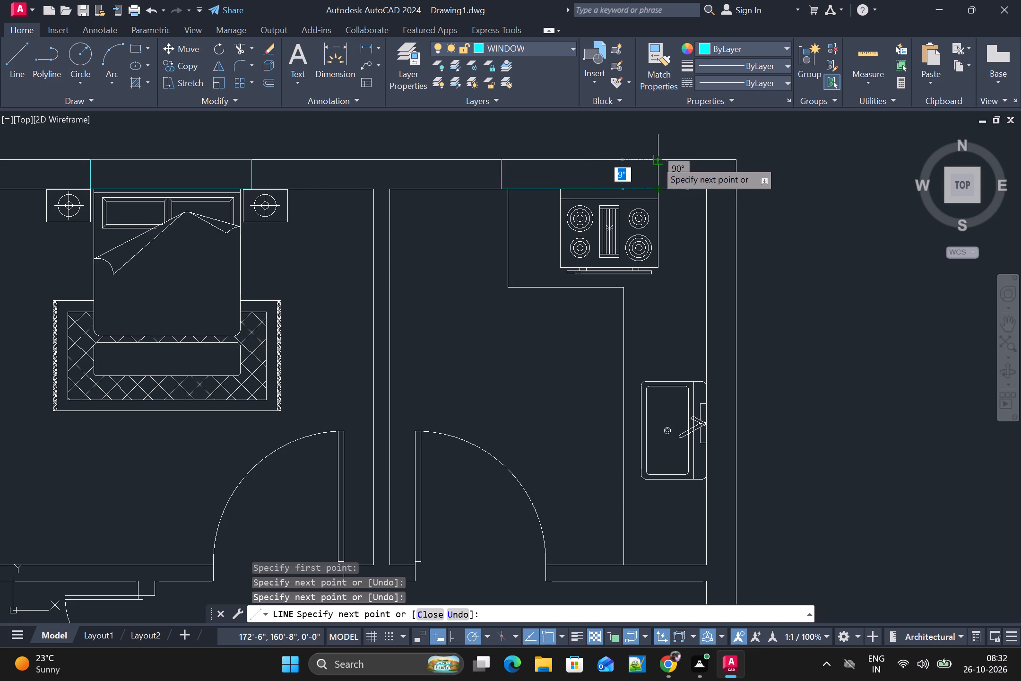
click(656, 160)
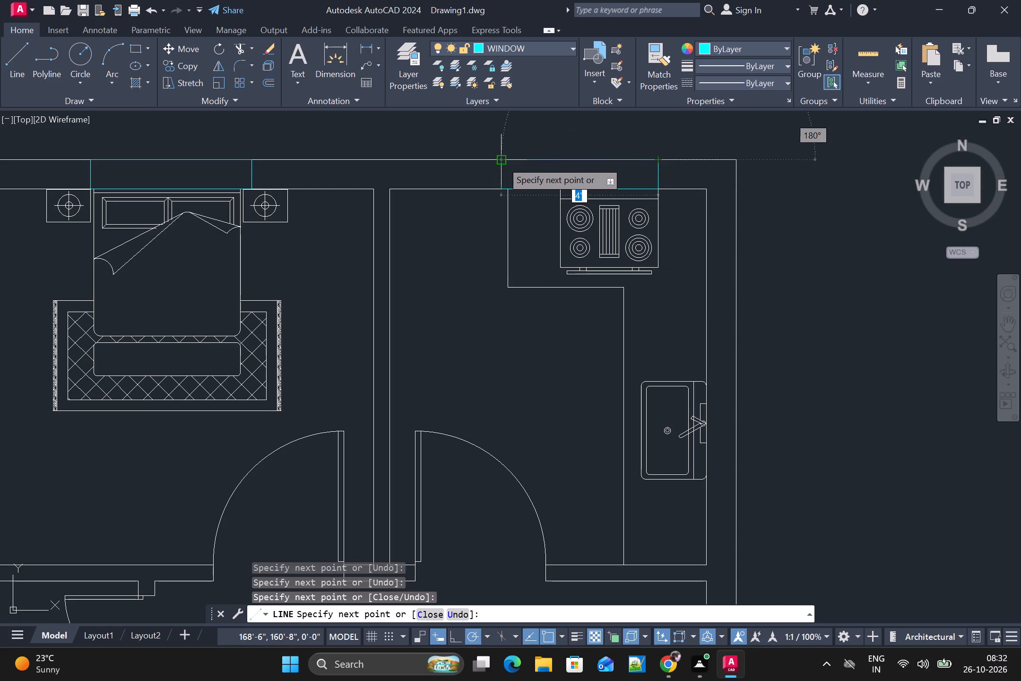
click(502, 161)
key(space)
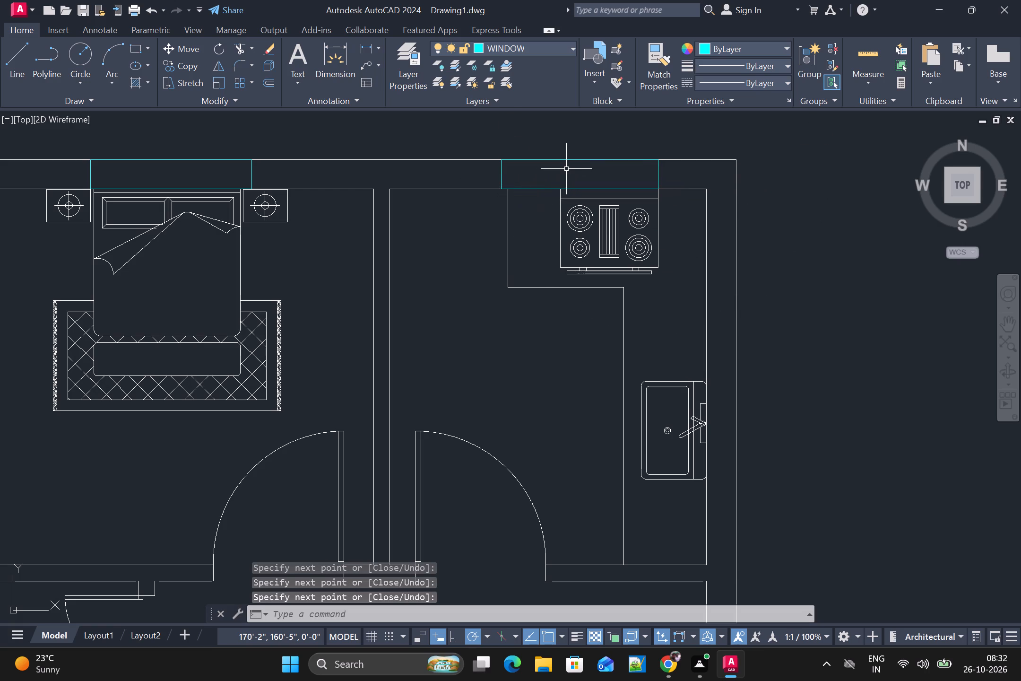
Start a line for another window outline on the outer wall beside the living room sofa.
scroll(751, 534, down, 1)
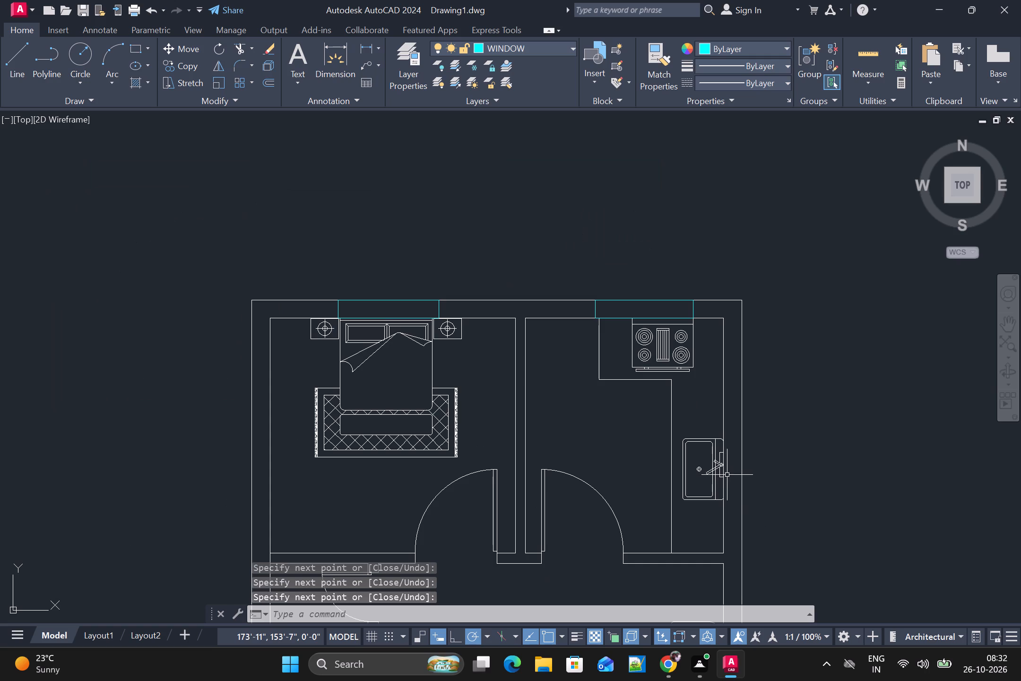
middle_drag(574, 280, 284, 96)
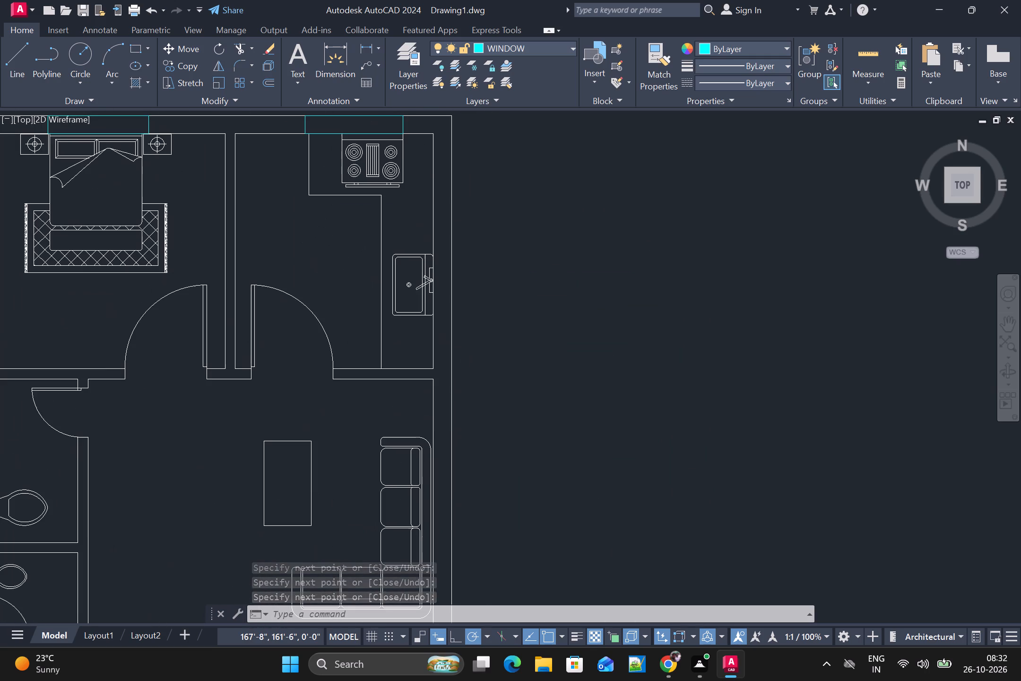
middle_drag(284, 96, 283, 96)
key(space)
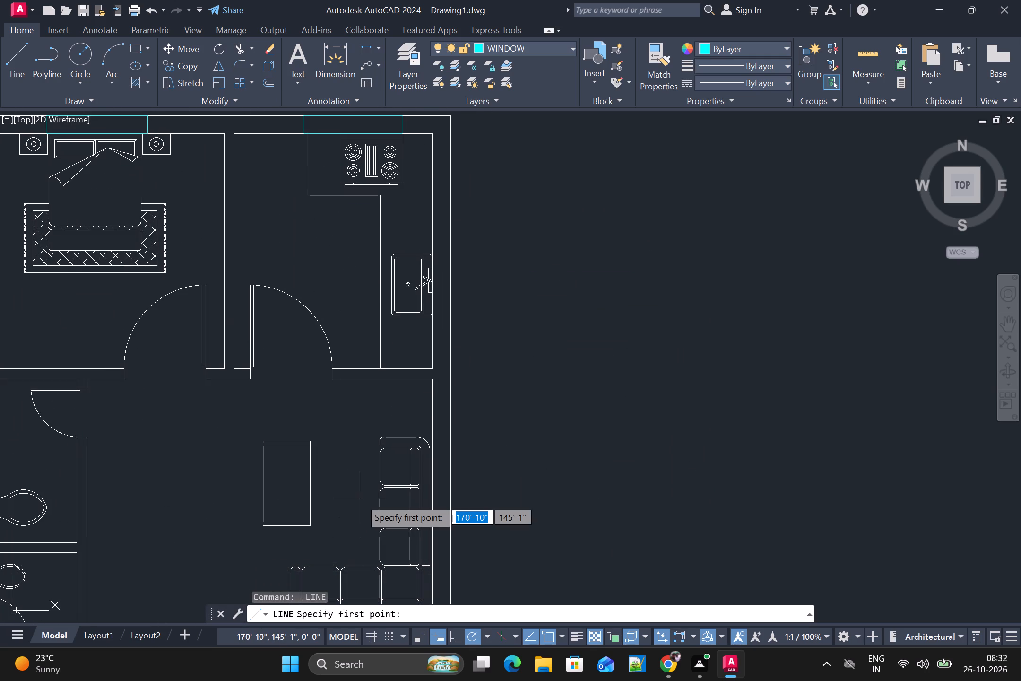
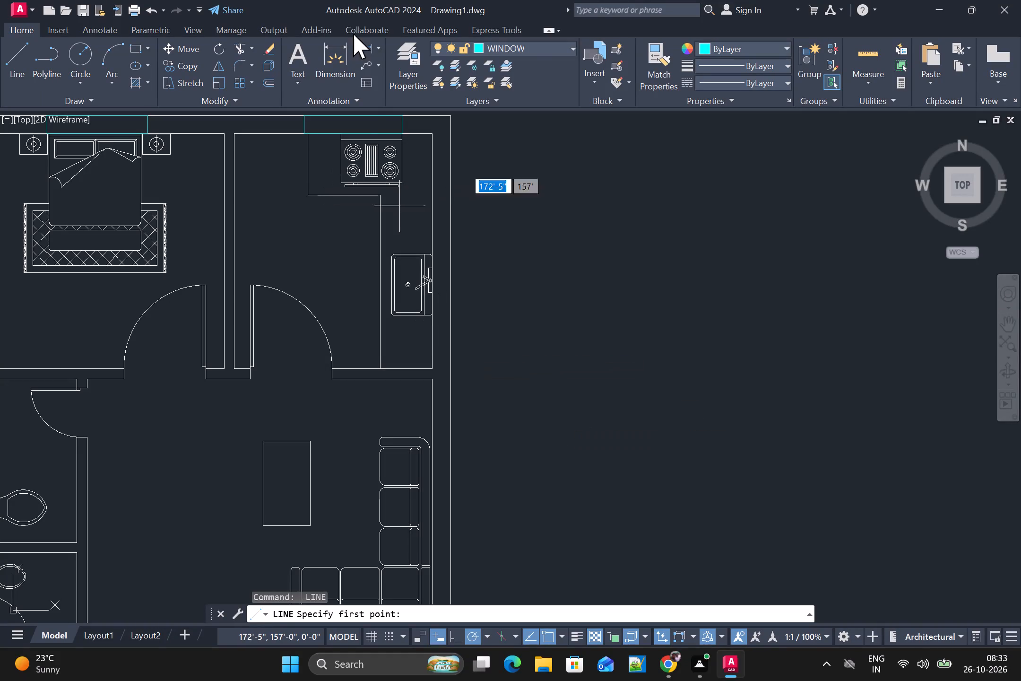
Draw a rectangular window outline of lines, about 4' by 9", across the outer wall beside the kitchen sink.
scroll(452, 247, up, 1)
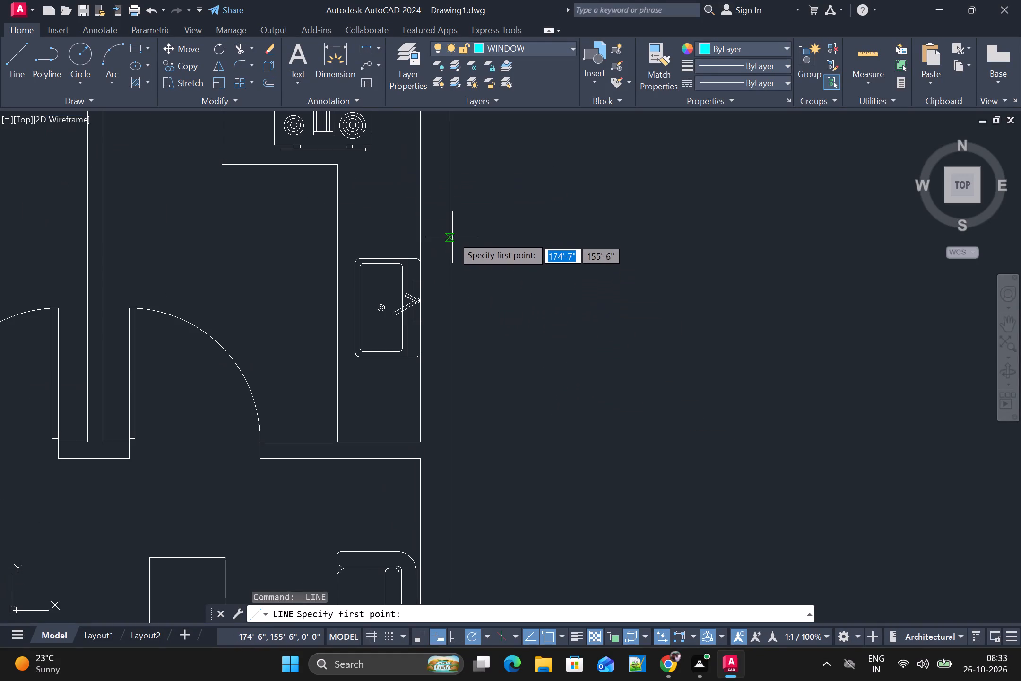
click(450, 210)
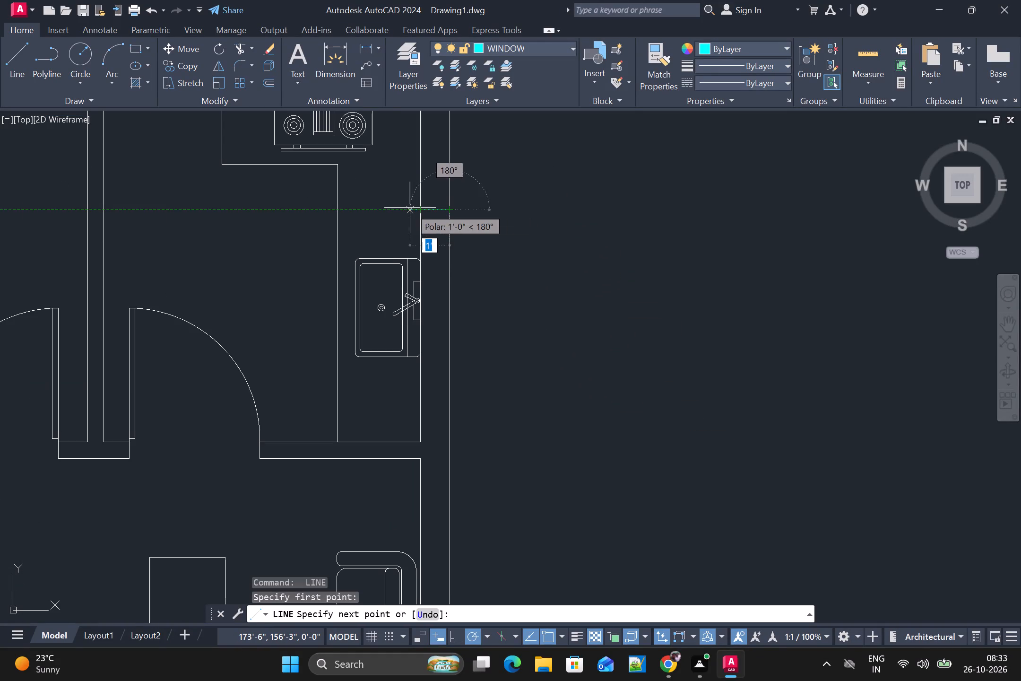
click(424, 208)
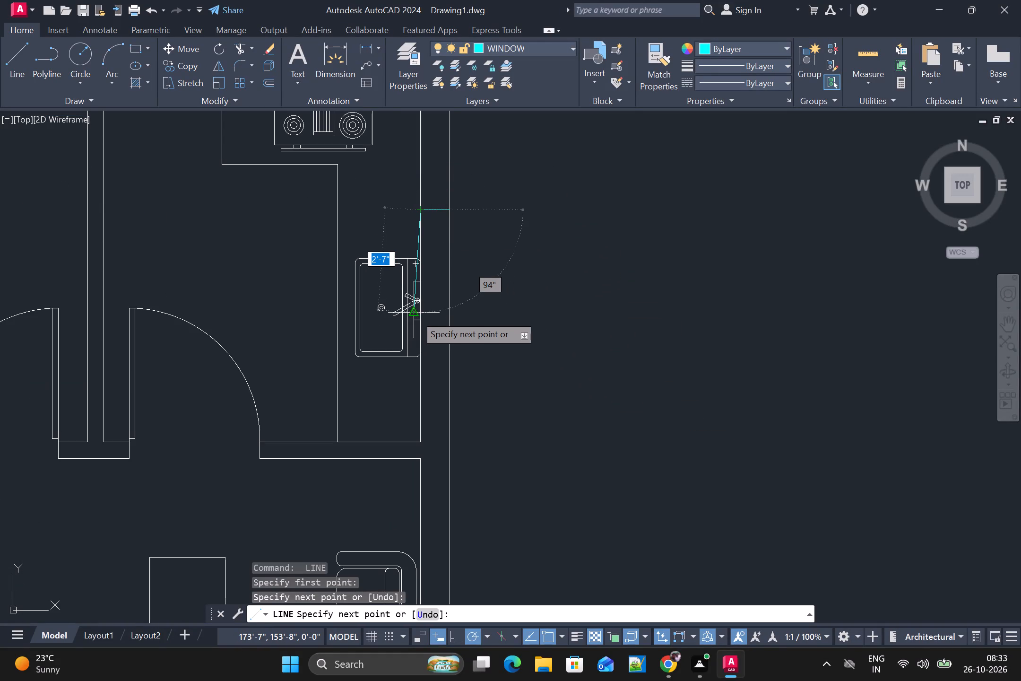
scroll(421, 309, up, 1)
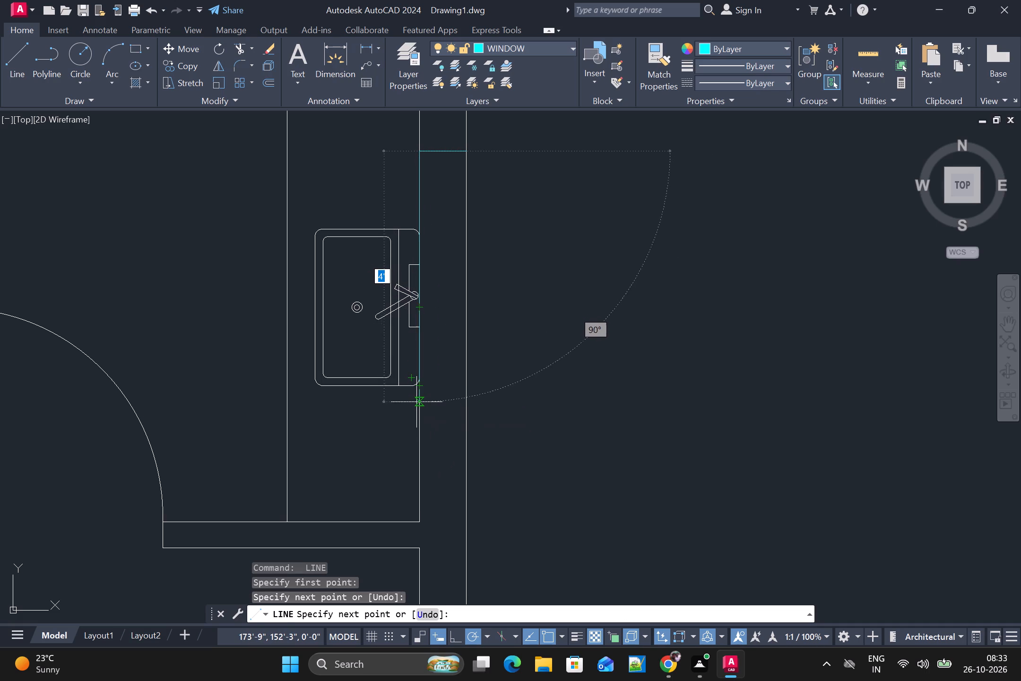
click(422, 400)
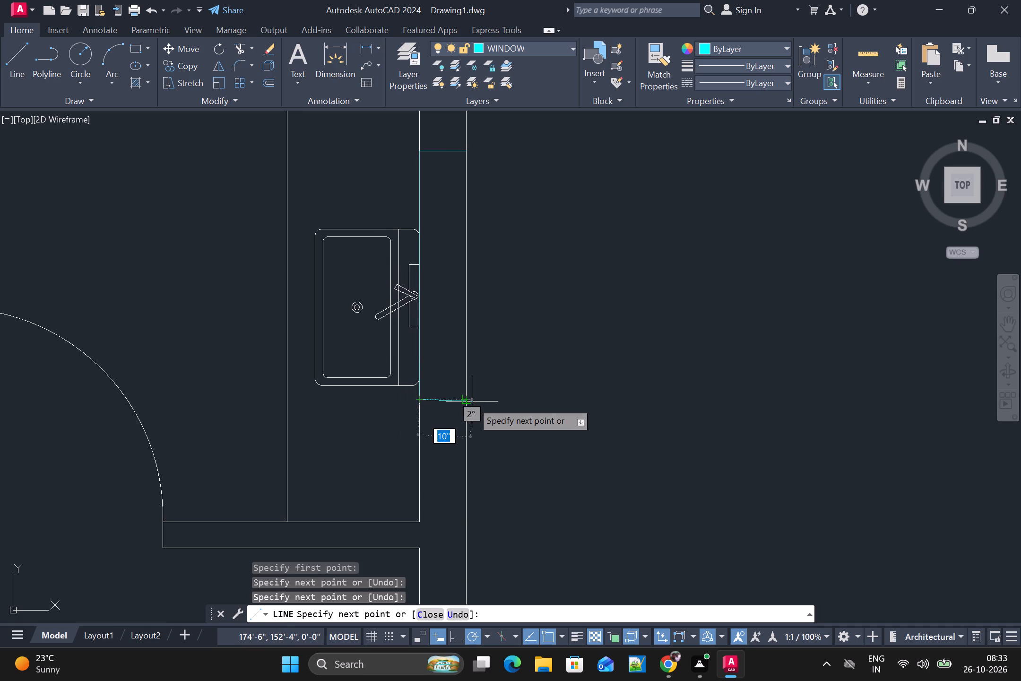
click(472, 402)
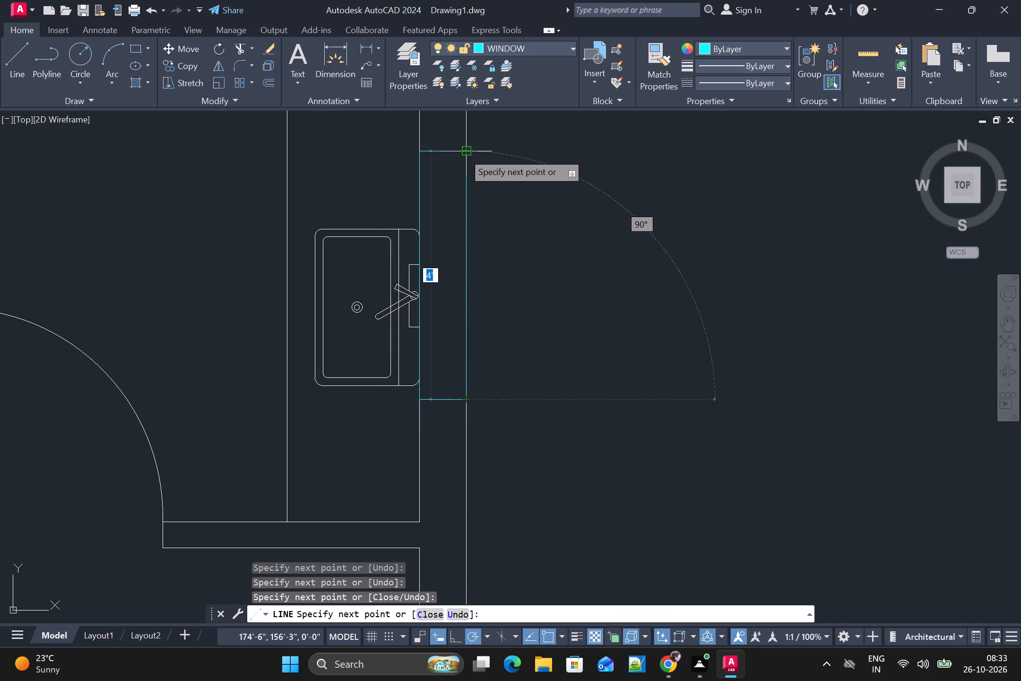
click(463, 153)
scroll(524, 210, down, 2)
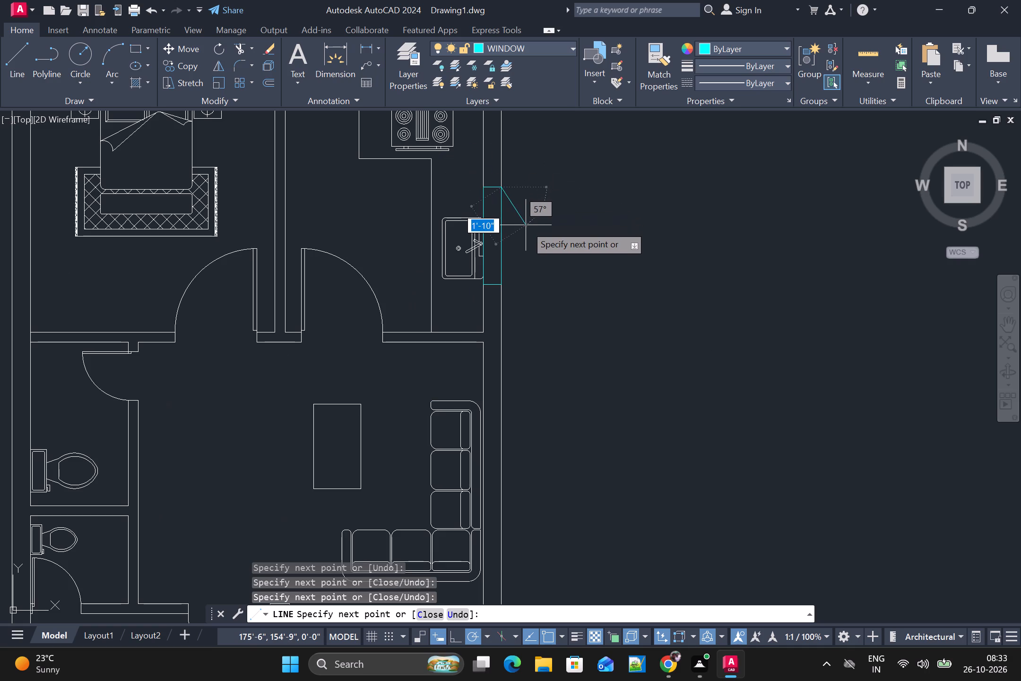
key(space)
Draw a rectangular window outline of lines, about 4' by 9", across the outer wall behind the living room sofa.
scroll(565, 371, down, 3)
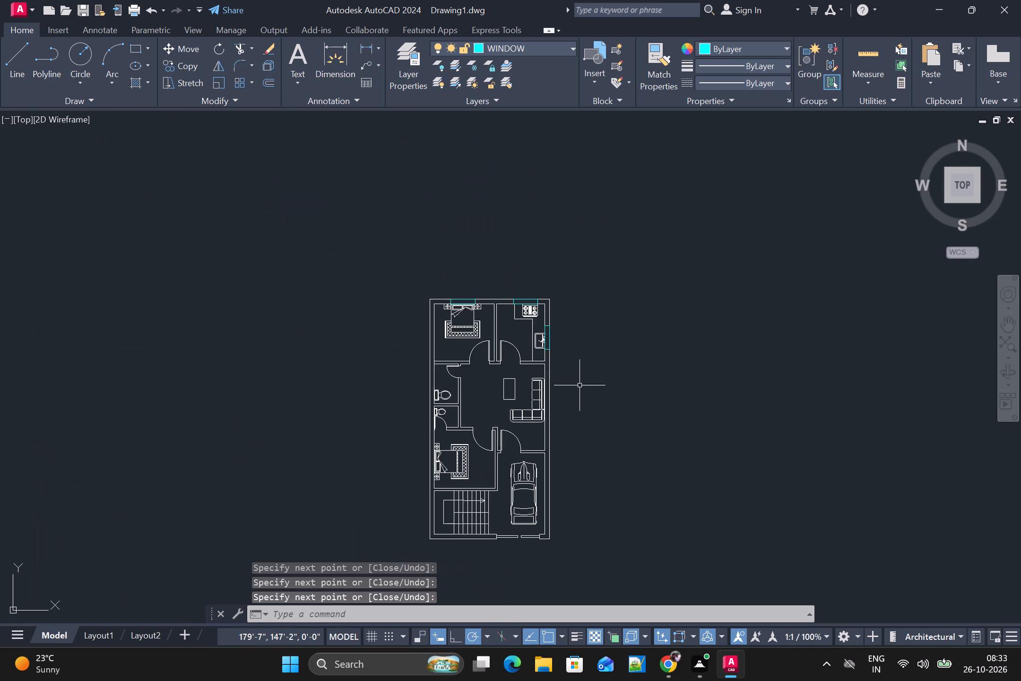
scroll(578, 395, up, 1)
key(space)
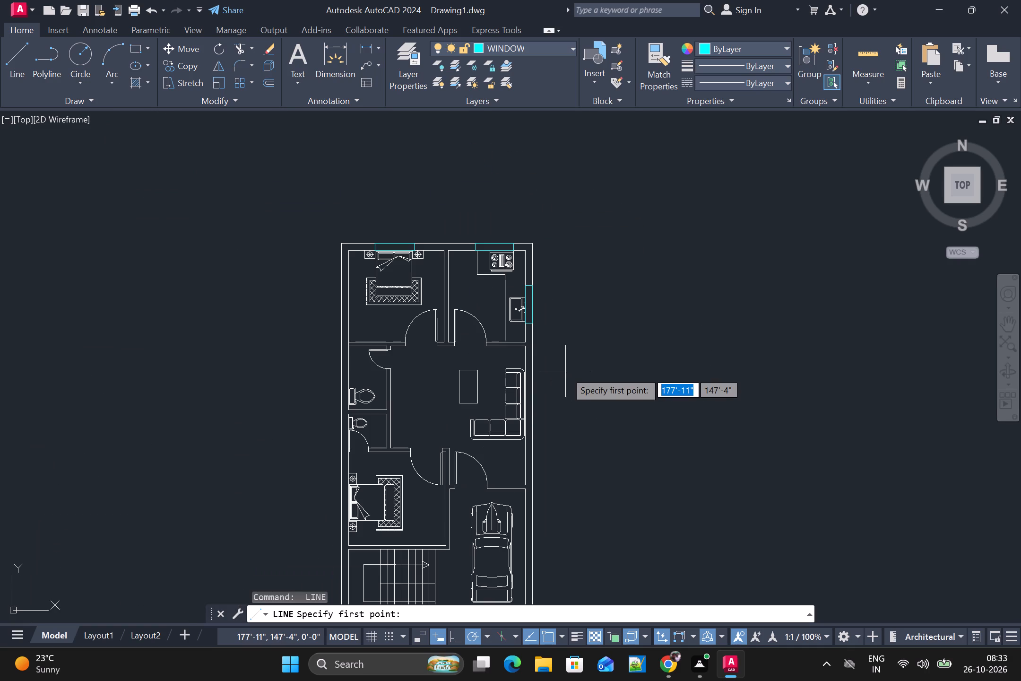
scroll(536, 425, up, 2)
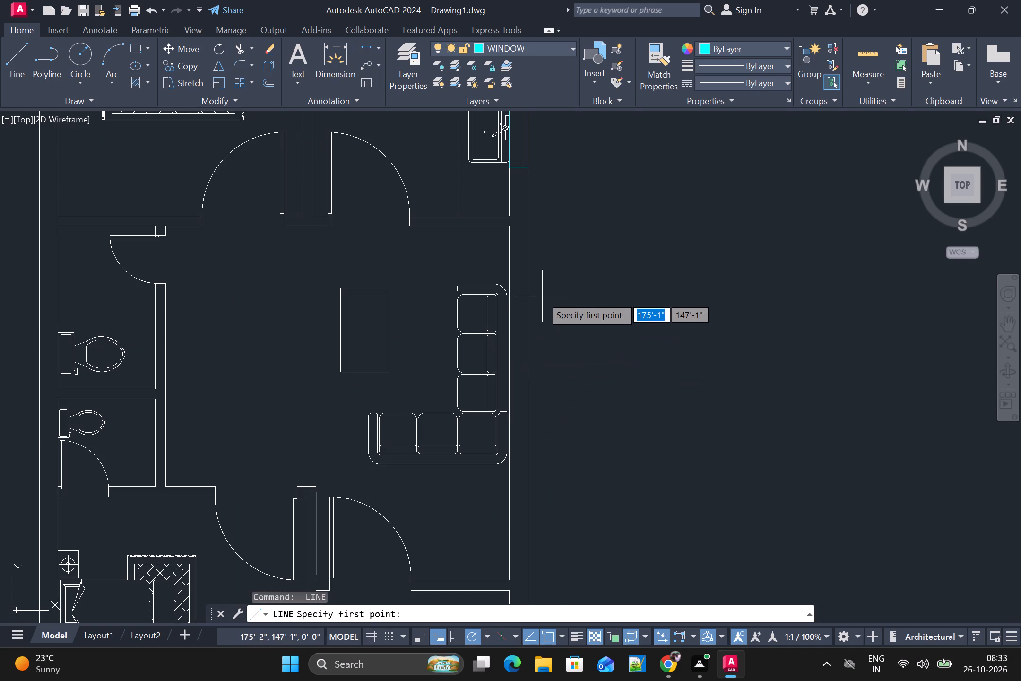
click(529, 299)
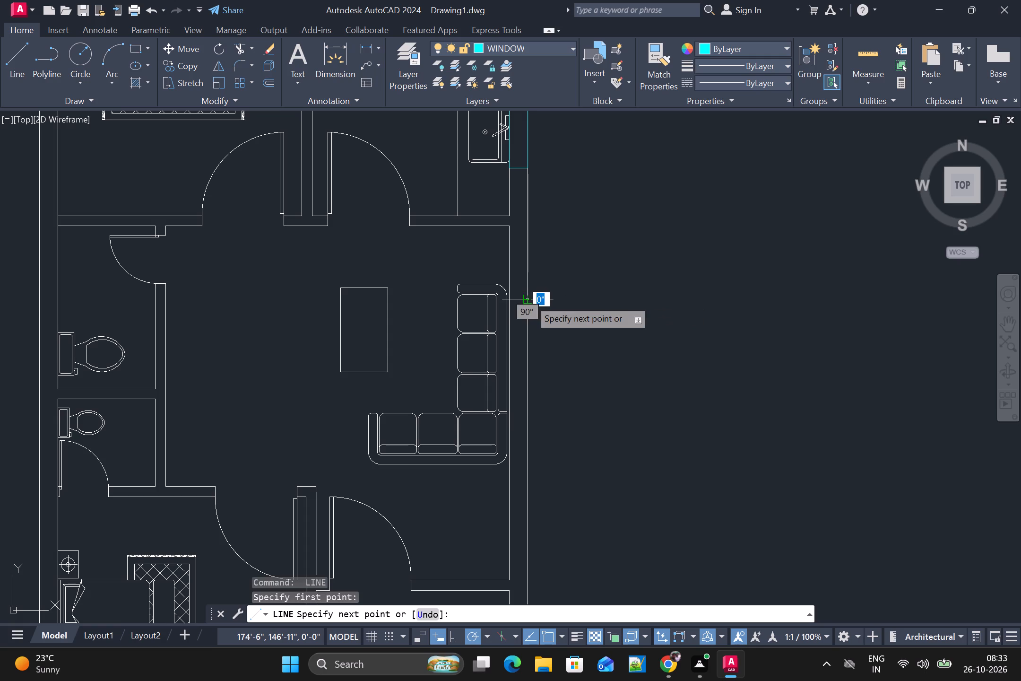
click(507, 299)
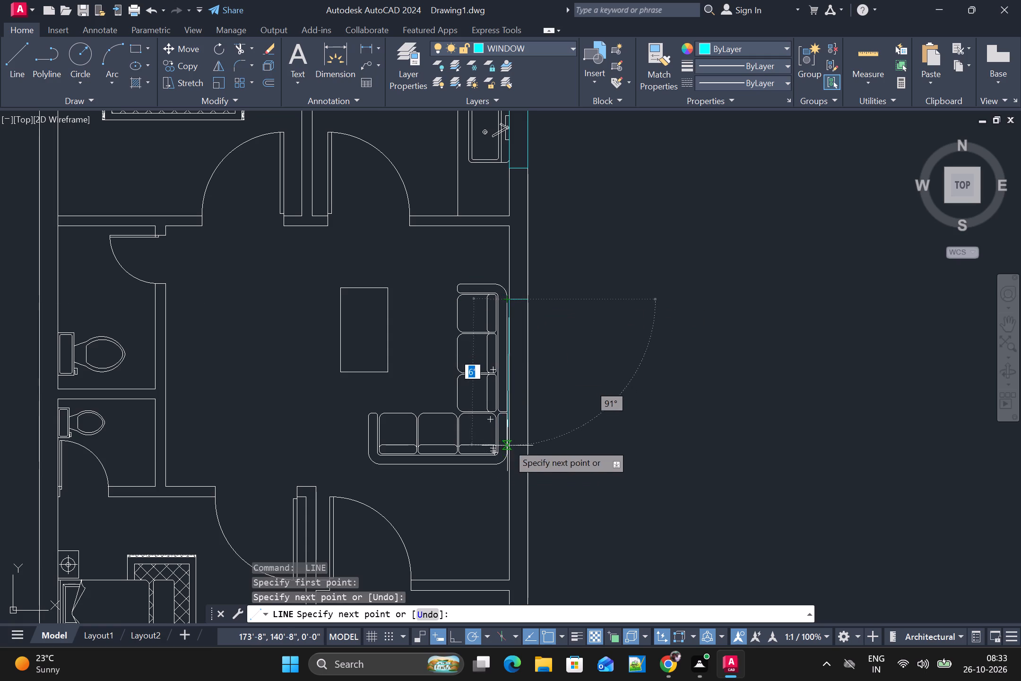
scroll(503, 423, up, 2)
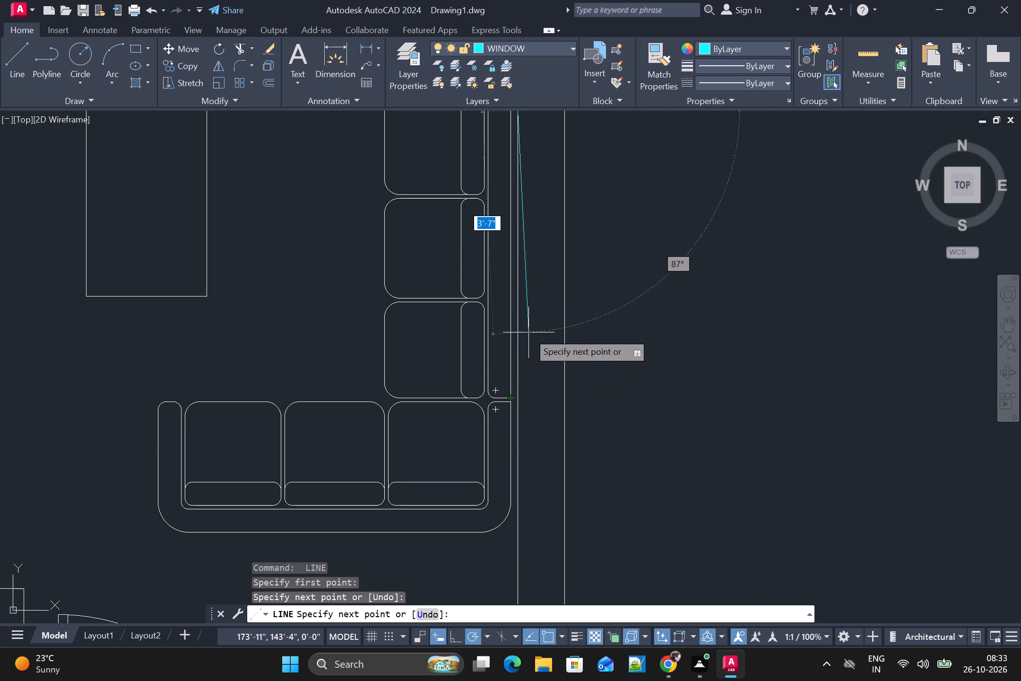
scroll(526, 336, up, 1)
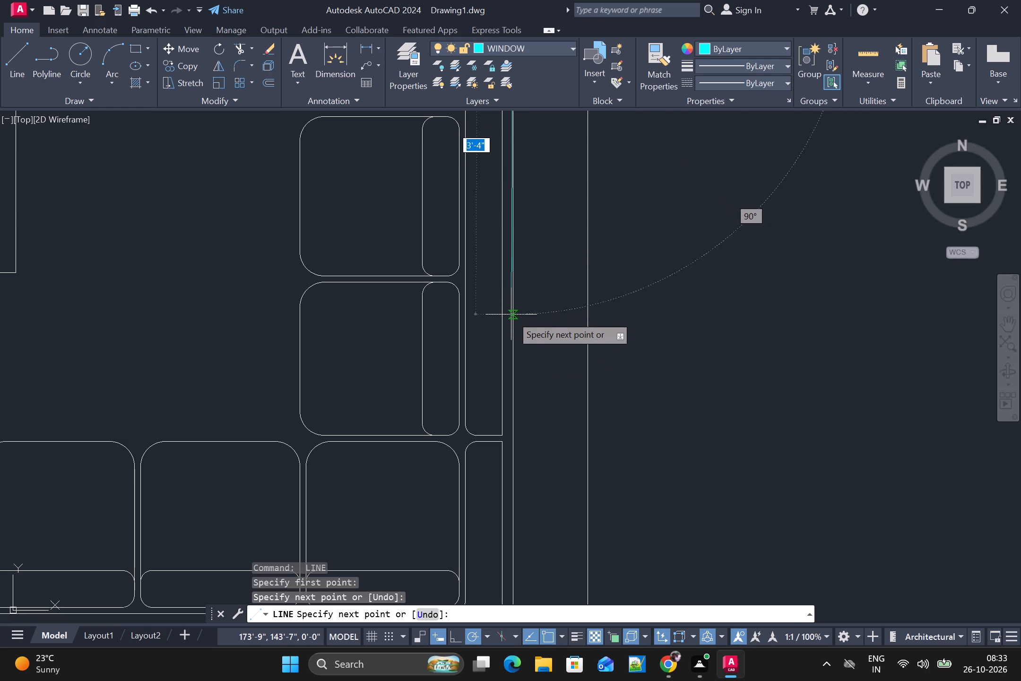
click(514, 378)
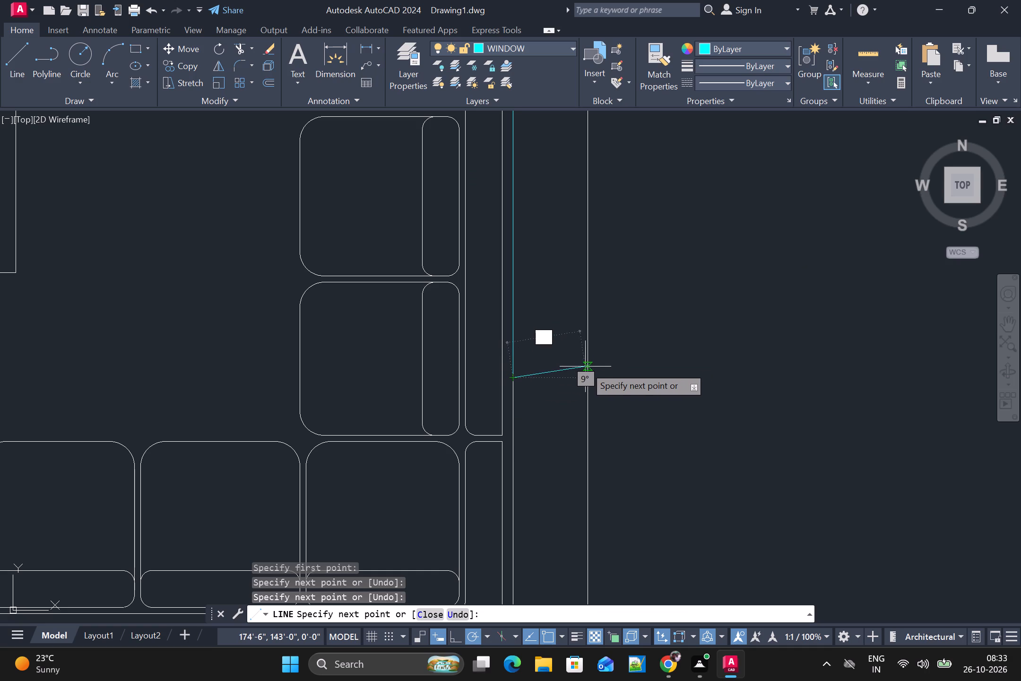
click(589, 372)
scroll(598, 341, down, 2)
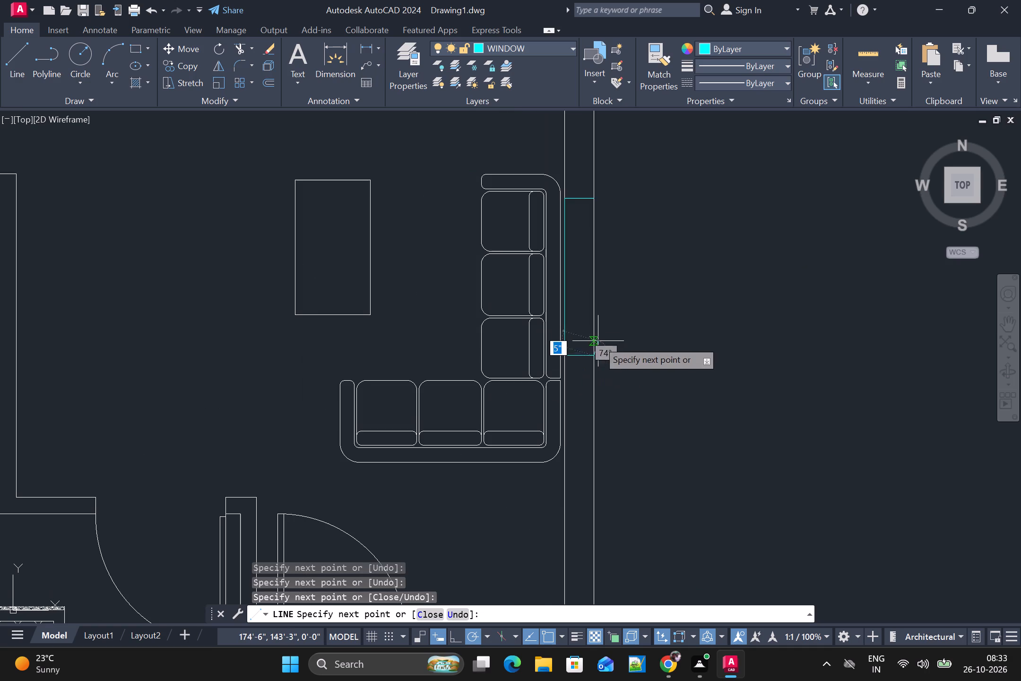
scroll(596, 208, up, 1)
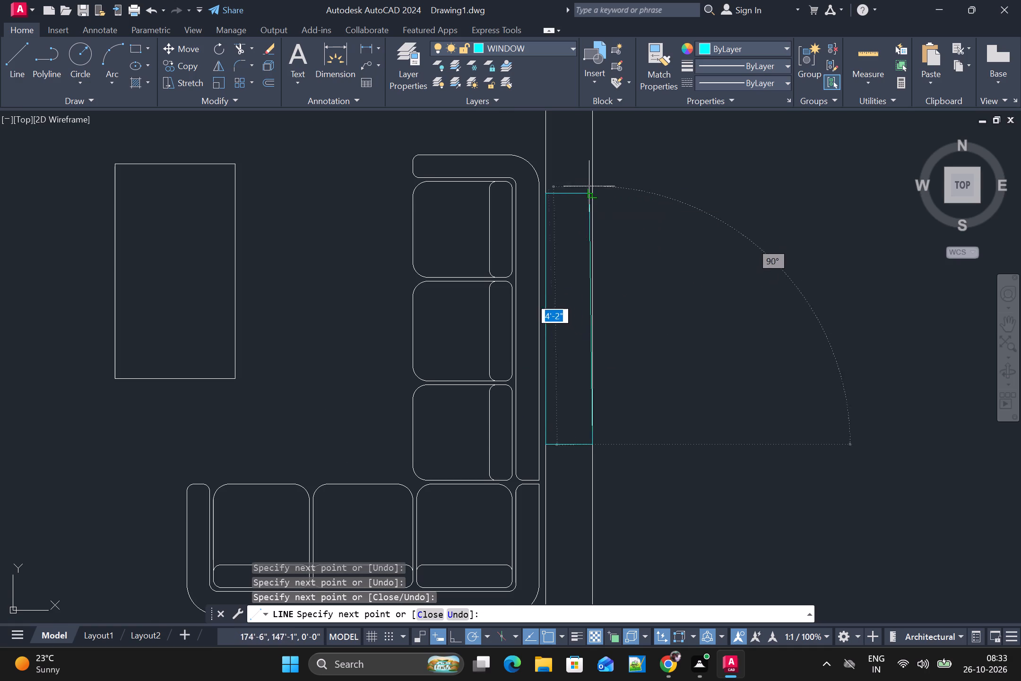
click(596, 192)
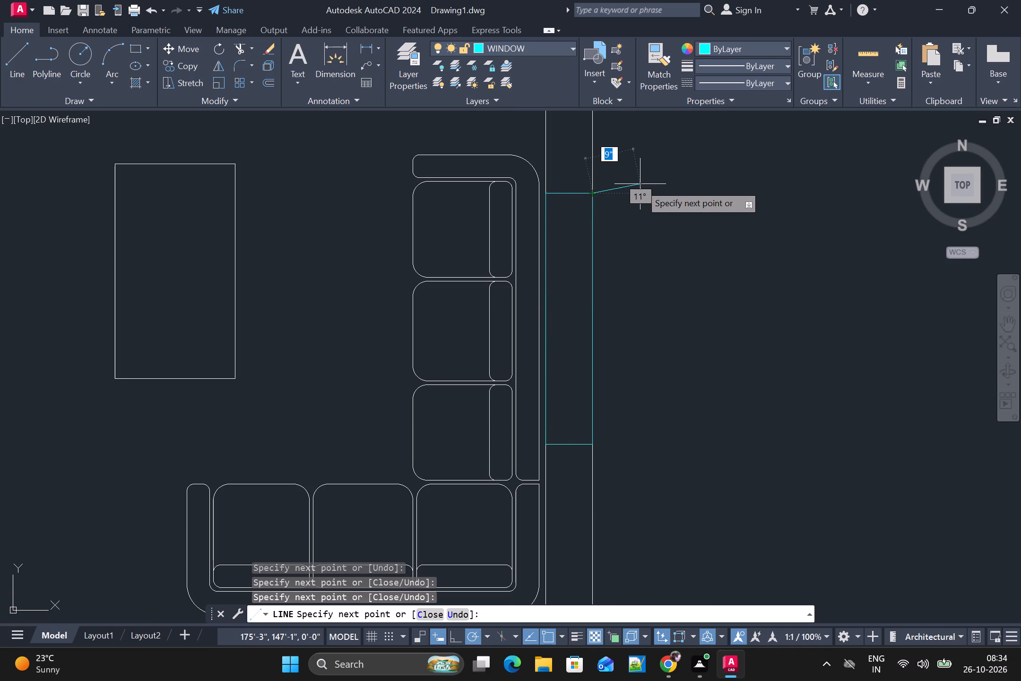
key(space)
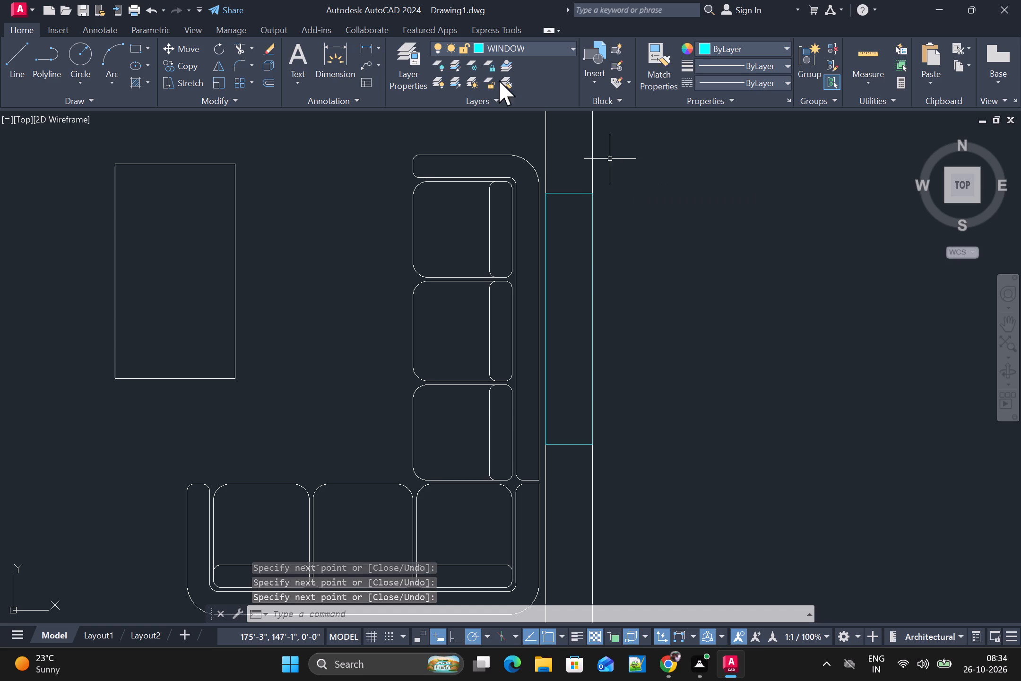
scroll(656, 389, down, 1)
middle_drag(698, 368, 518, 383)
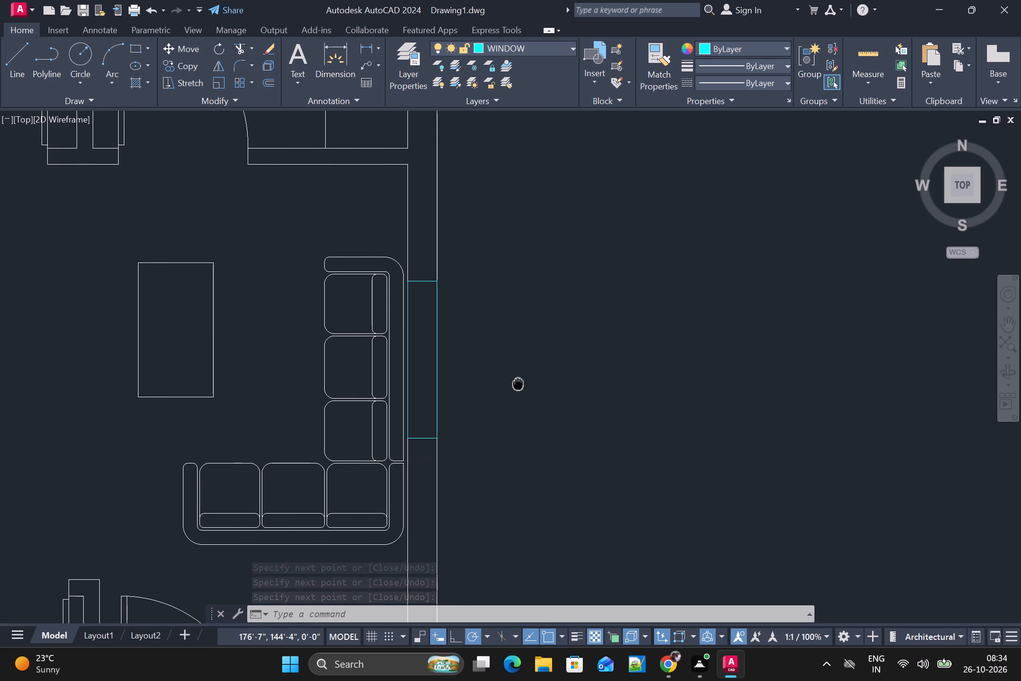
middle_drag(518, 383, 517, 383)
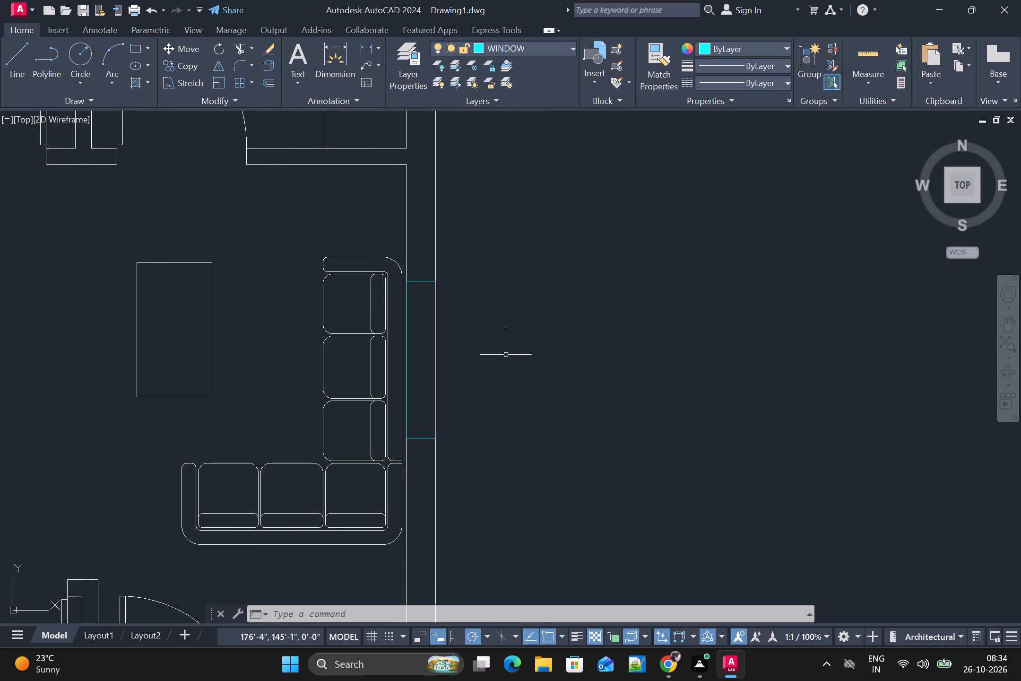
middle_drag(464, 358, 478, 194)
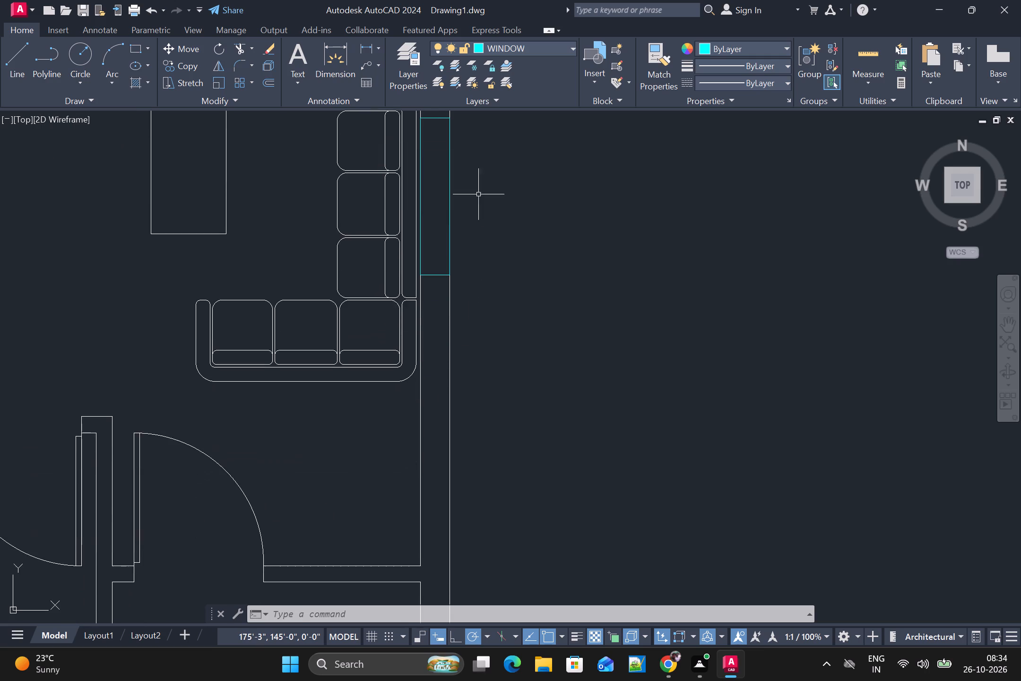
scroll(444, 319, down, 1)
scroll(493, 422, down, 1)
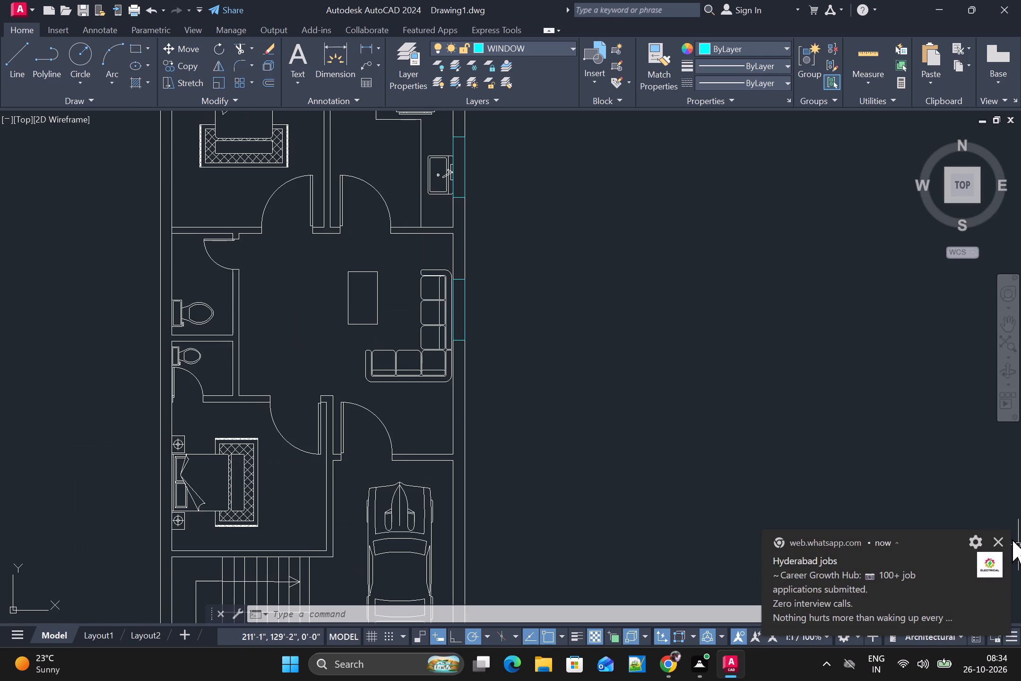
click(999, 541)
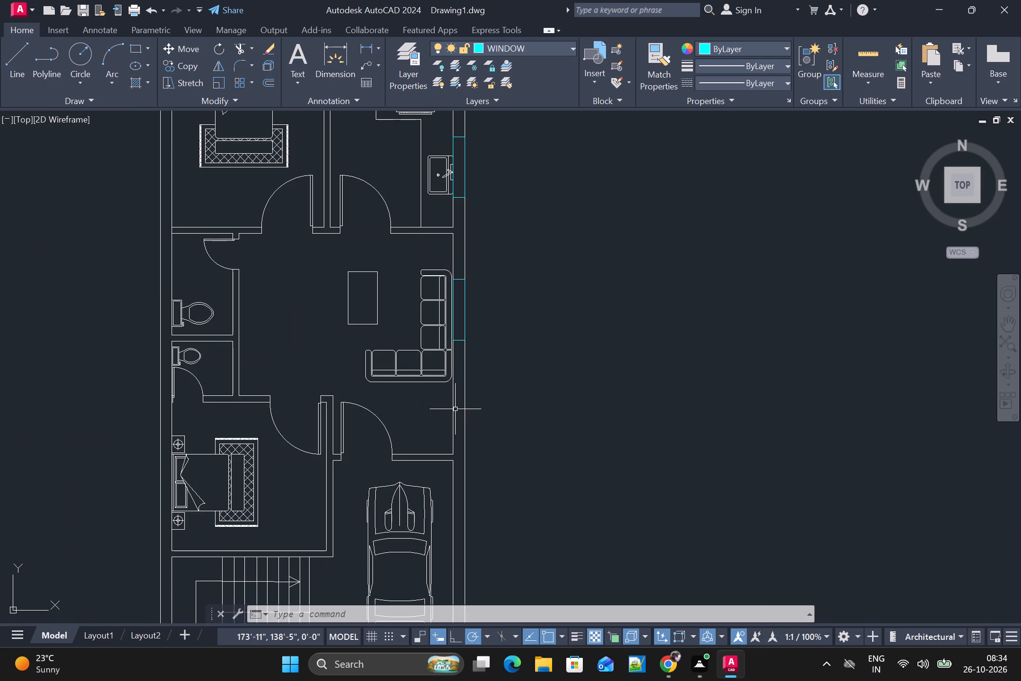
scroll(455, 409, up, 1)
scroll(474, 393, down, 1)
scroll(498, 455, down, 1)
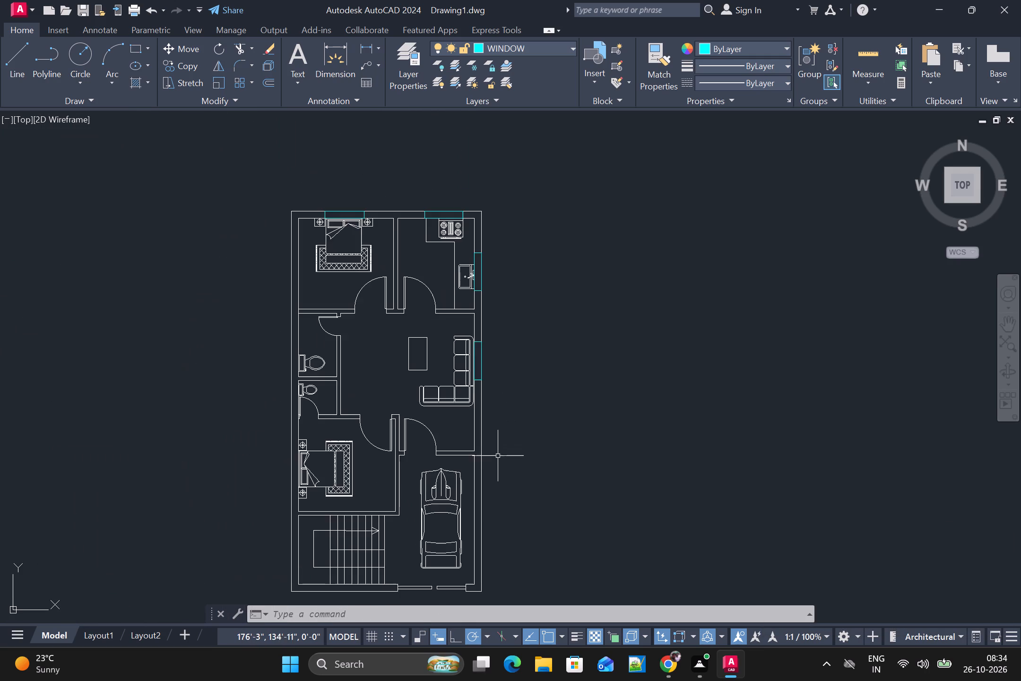
Draw a rectangular window outline of lines, about 2'-5" by 9", across the outer wall beside the staircase landing.
middle_drag(522, 476, 499, 396)
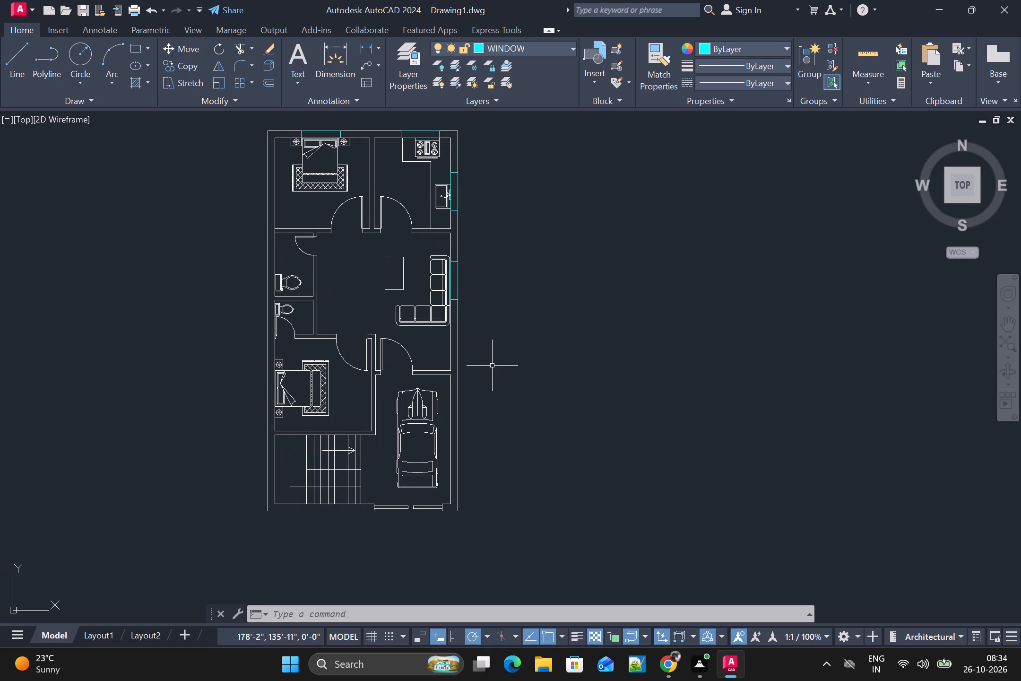
scroll(272, 470, up, 1)
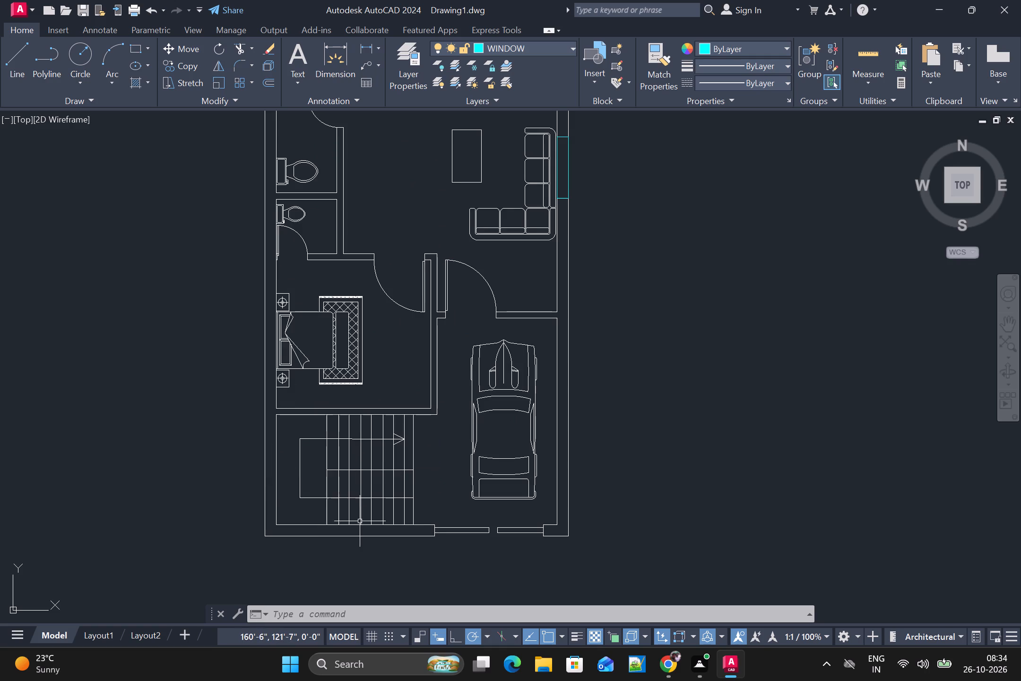
middle_drag(367, 520, 394, 477)
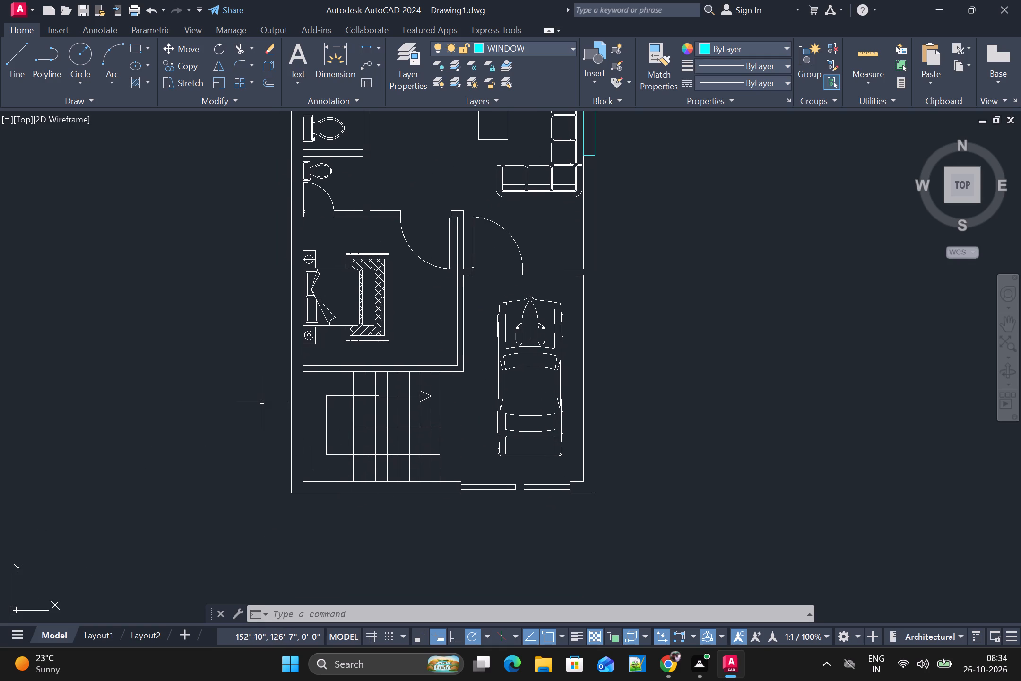
key(space)
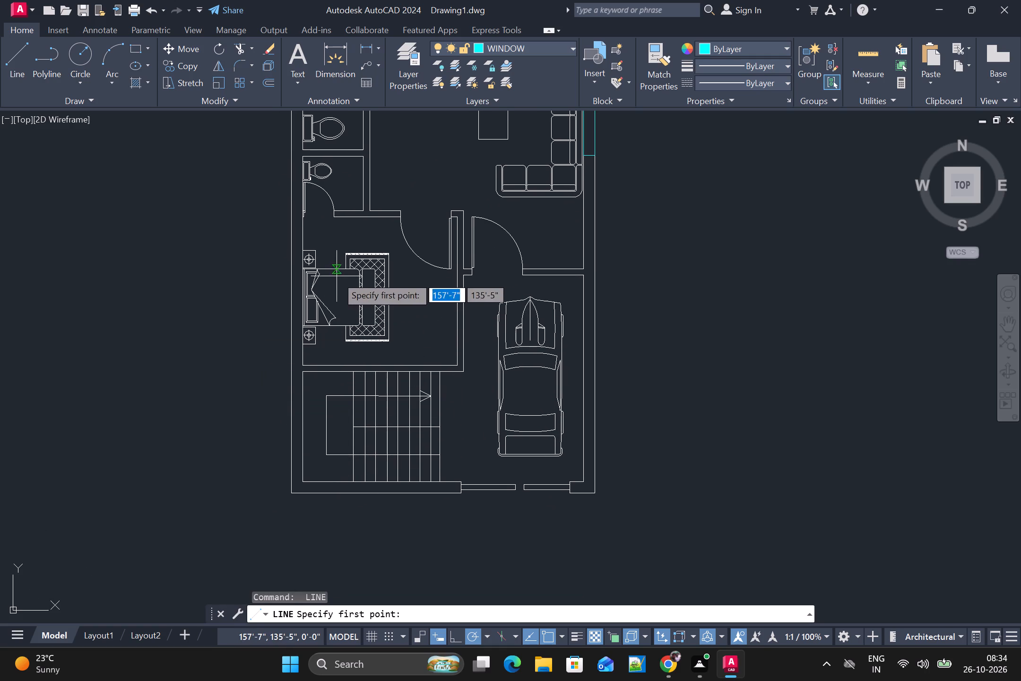
scroll(305, 397, up, 1)
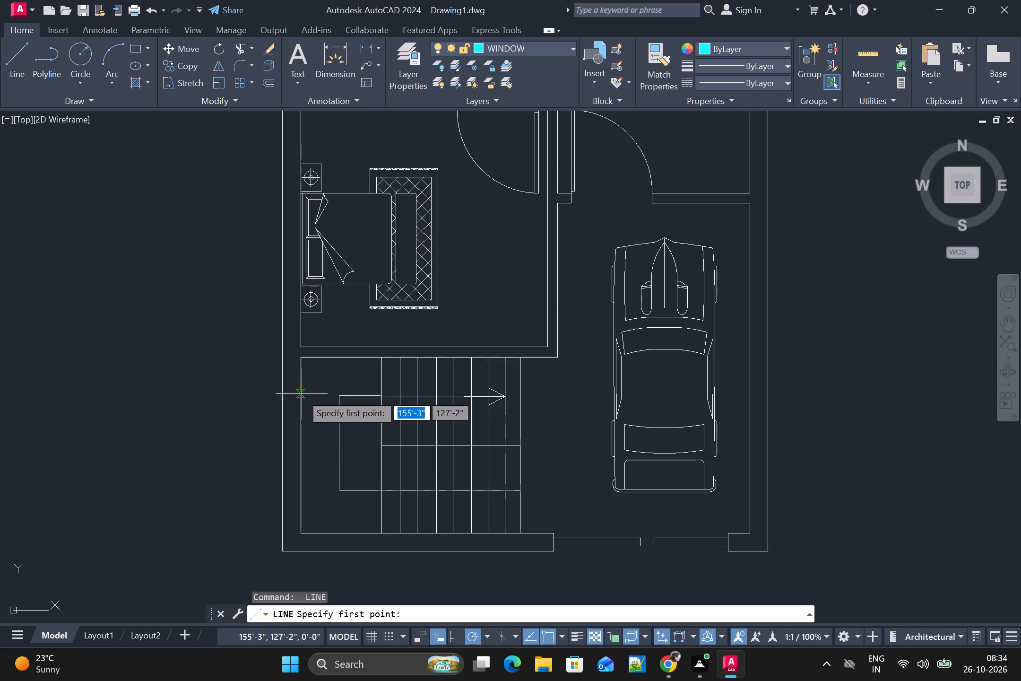
click(302, 393)
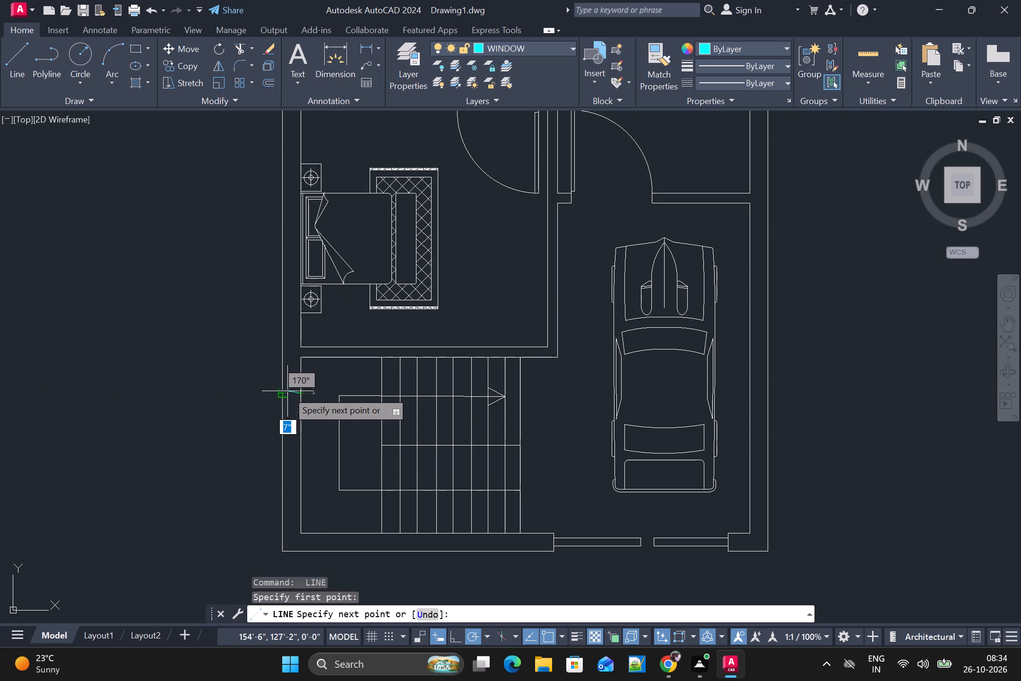
click(282, 391)
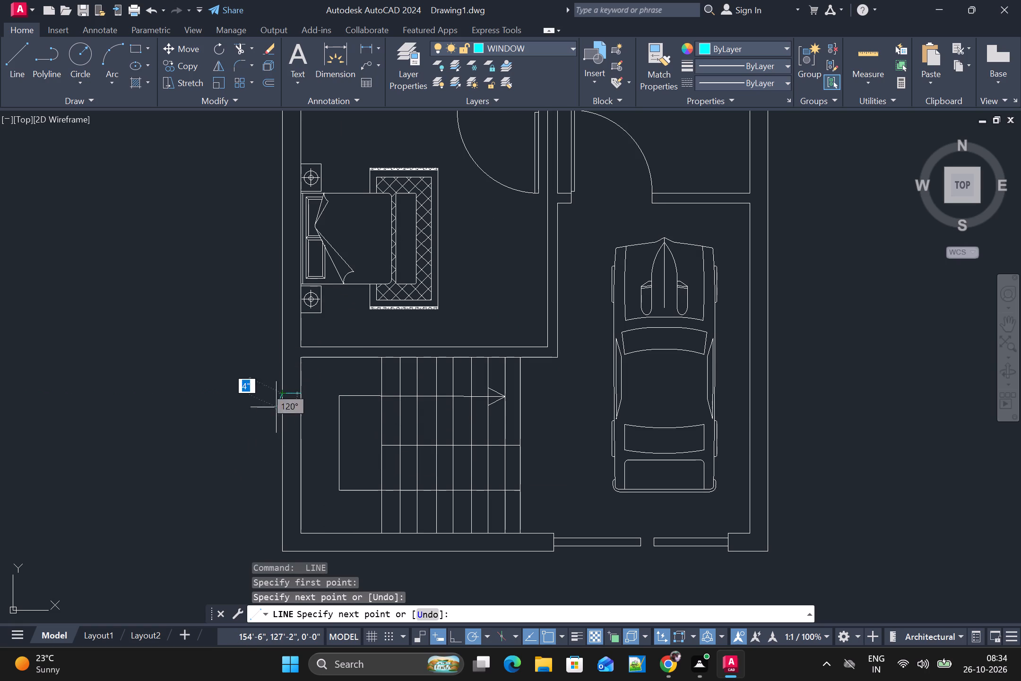
click(284, 452)
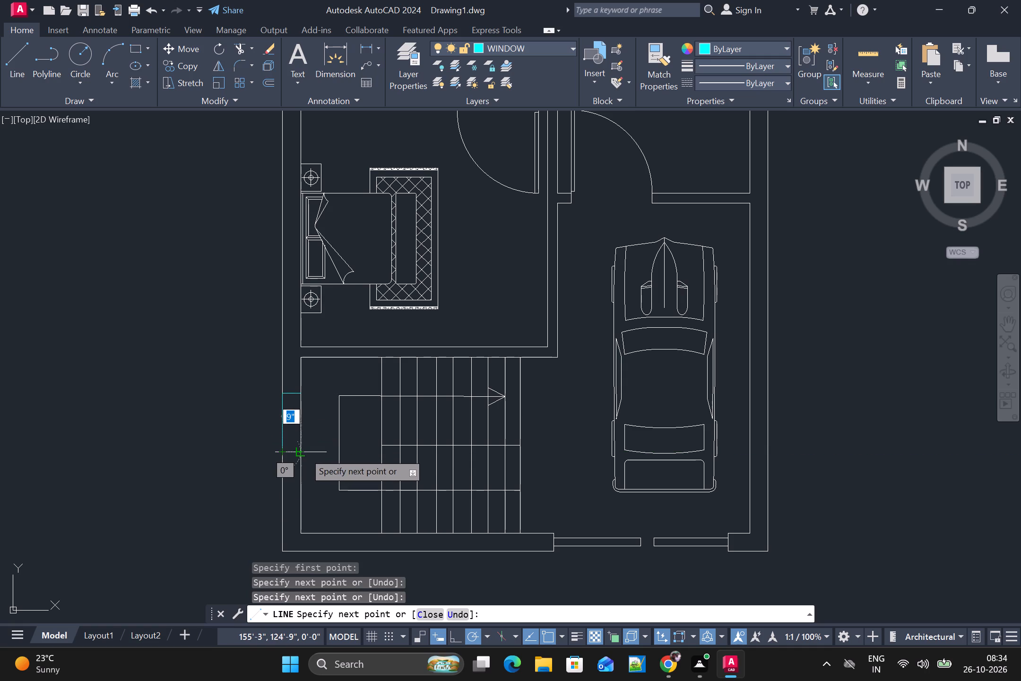
click(302, 451)
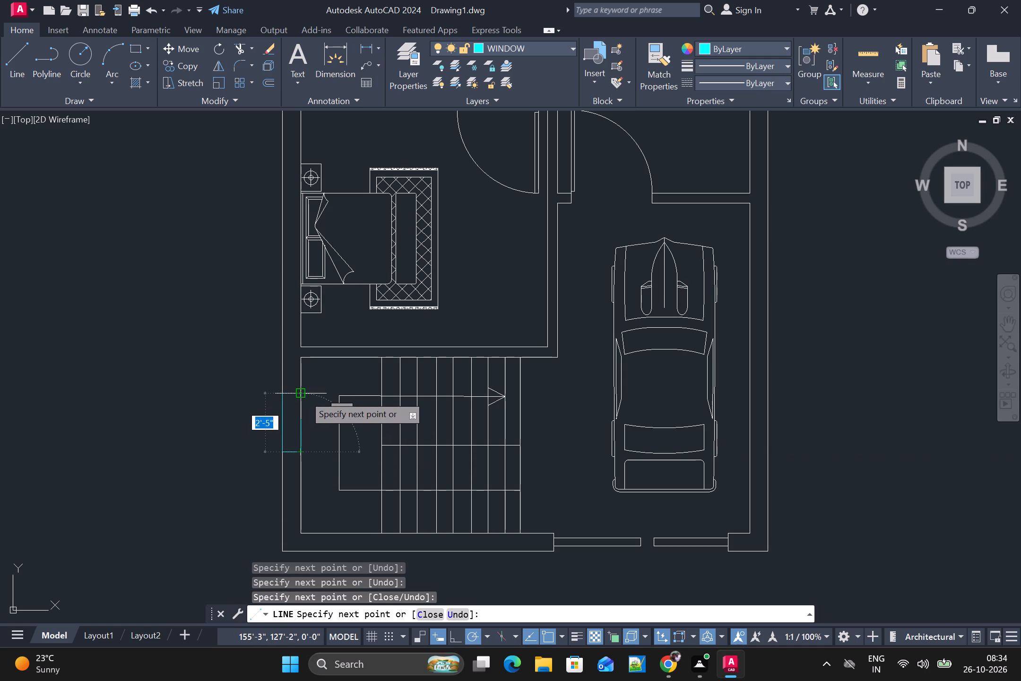
click(304, 395)
key(space)
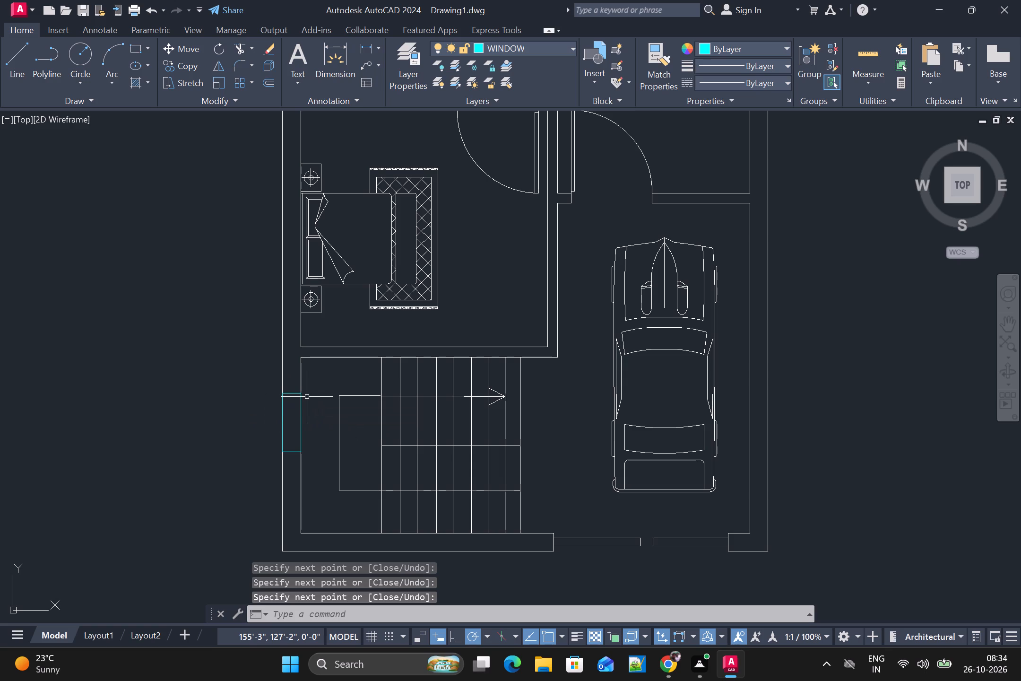
Draw a rectangular window outline of lines, about 4' by 9", across the outer wall behind the bed in the bedroom next to the staircase.
key(space)
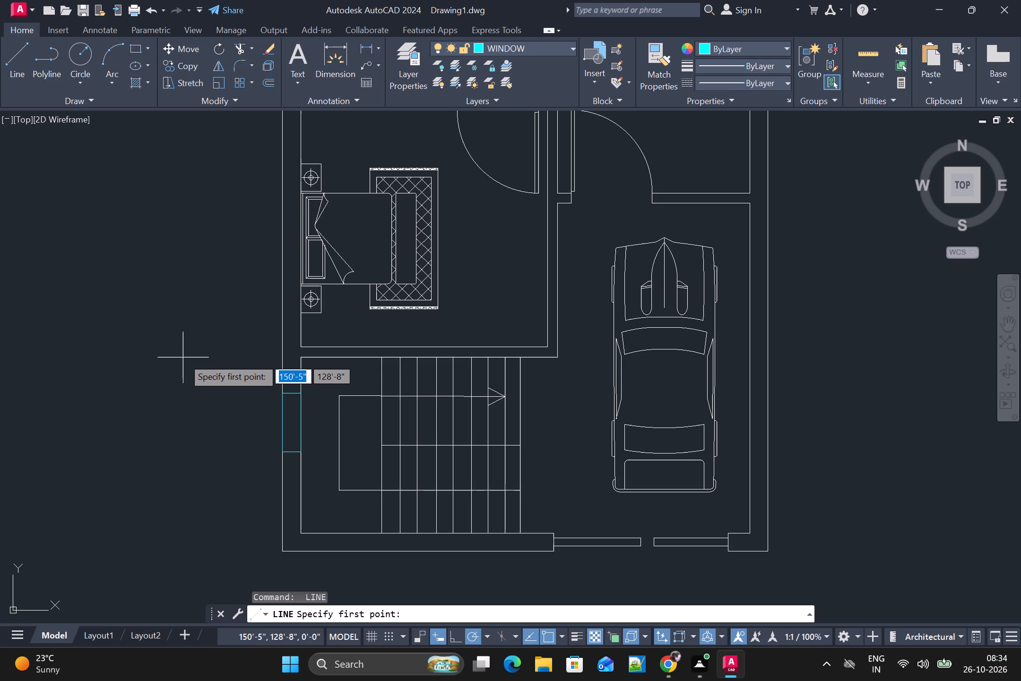
click(302, 193)
click(279, 193)
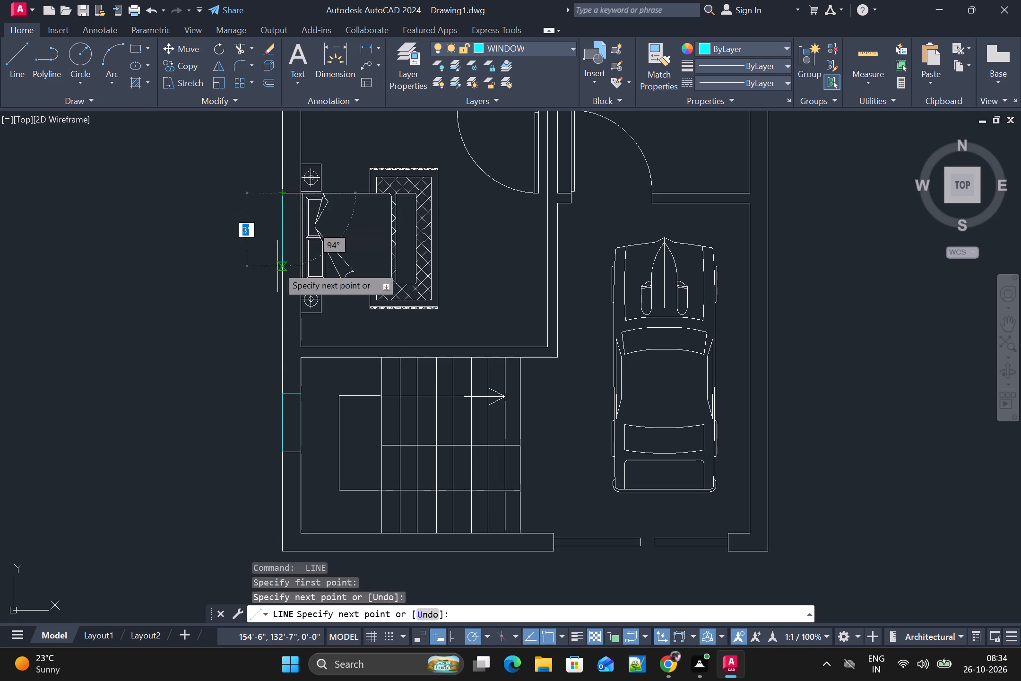
scroll(290, 249, up, 2)
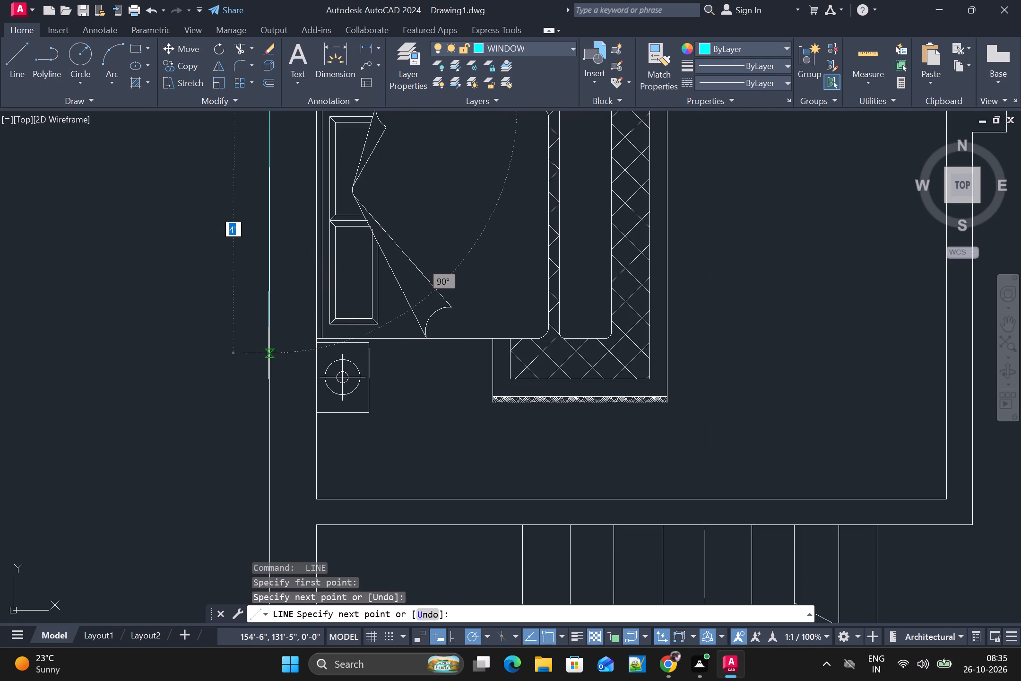
click(268, 354)
click(319, 355)
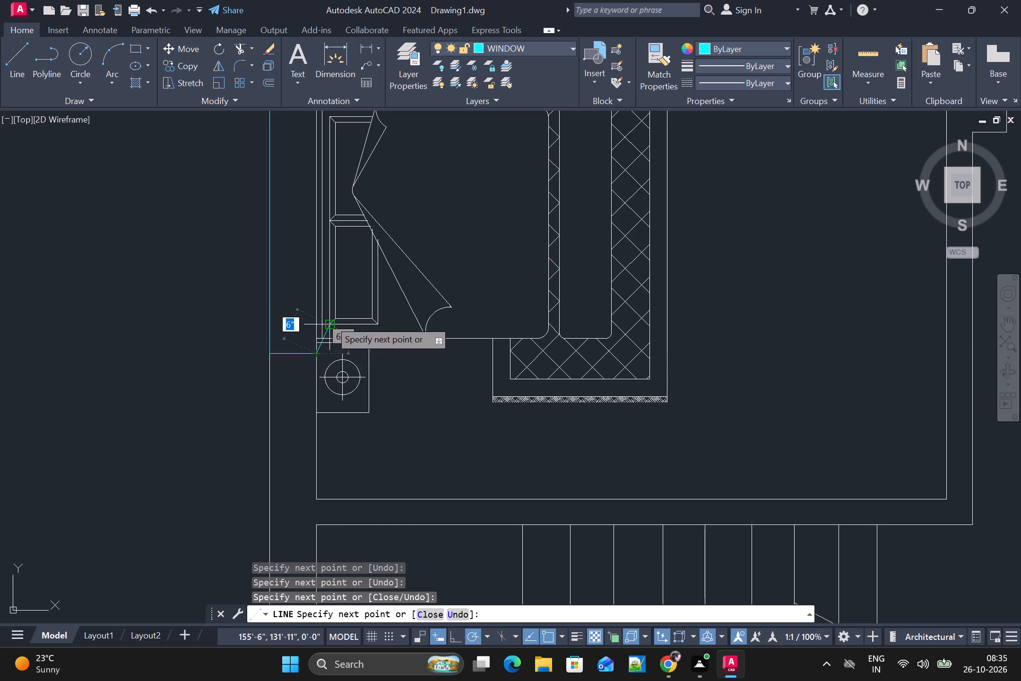
scroll(330, 320, down, 2)
scroll(335, 227, up, 1)
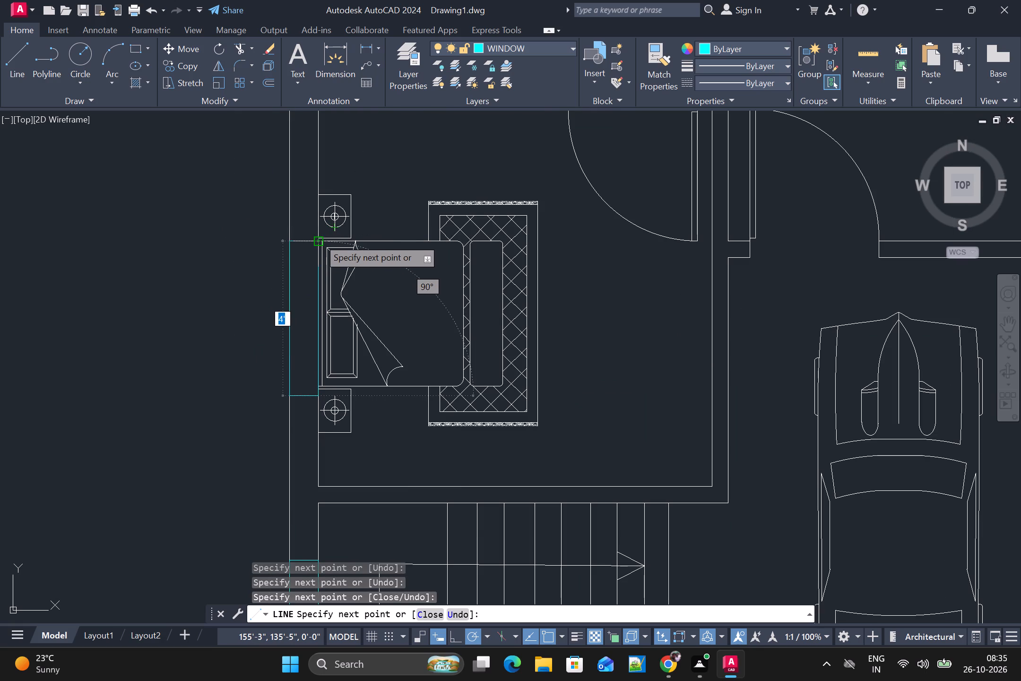
click(319, 238)
key(space)
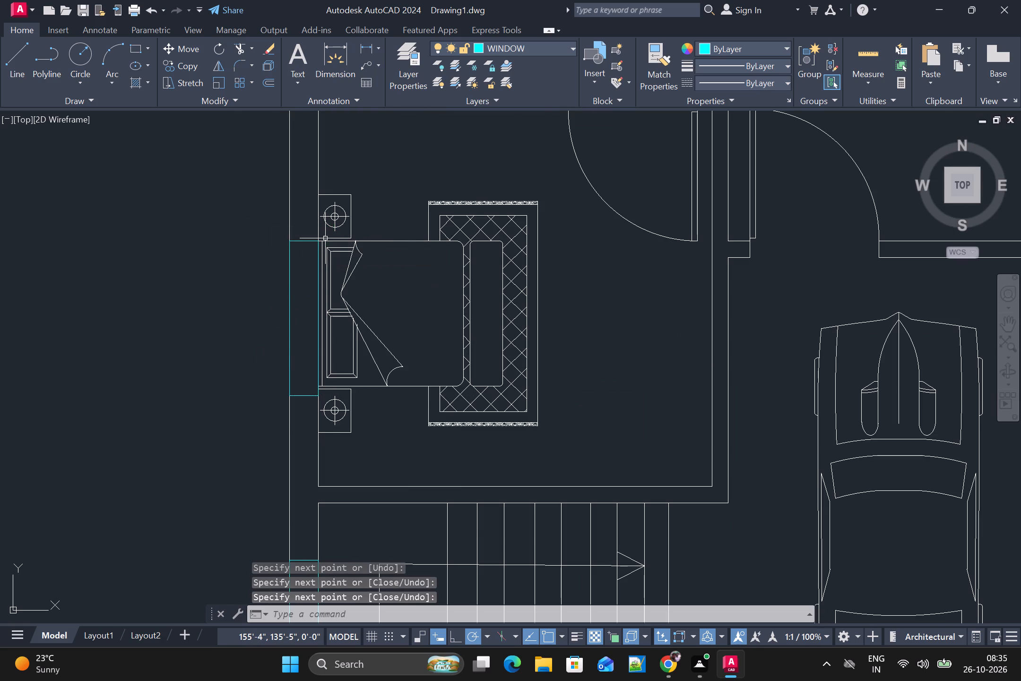
Draw a rectangular window outline of lines, about 2'-2" by 9", across the outer wall behind the toilet of the smaller bathroom.
scroll(294, 252, down, 2)
middle_drag(337, 239, 306, 383)
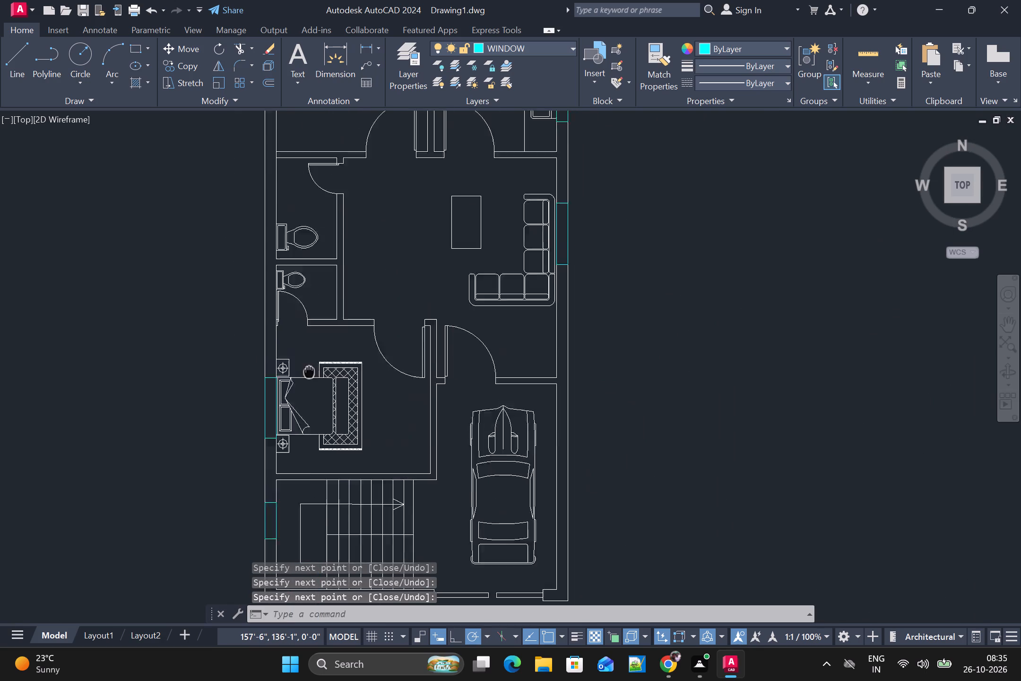
middle_drag(306, 383, 294, 420)
scroll(259, 352, up, 2)
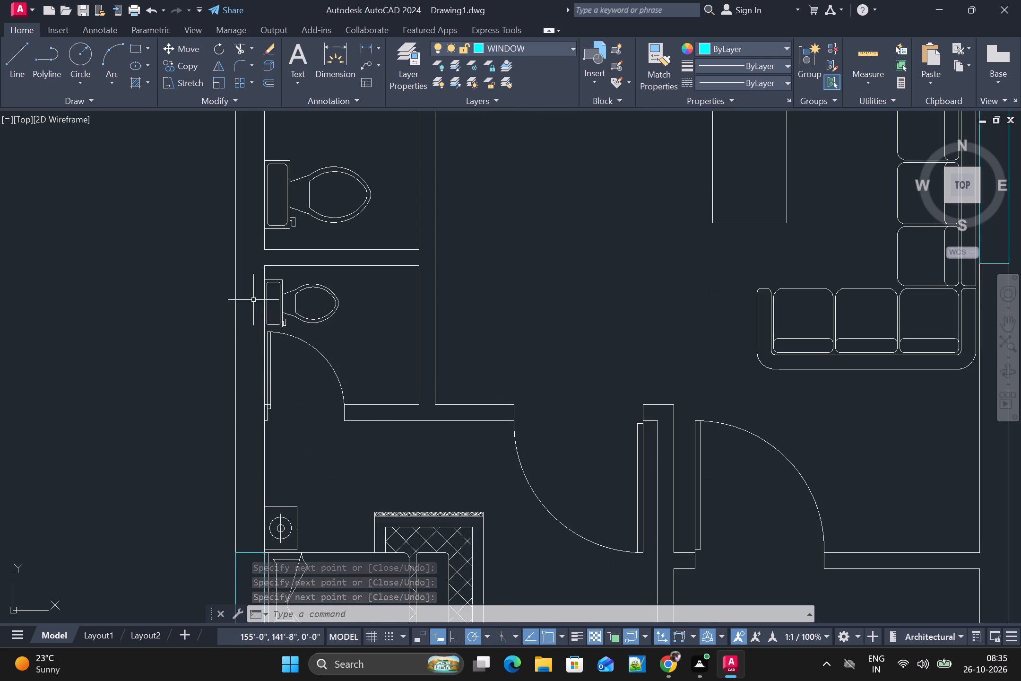
key(space)
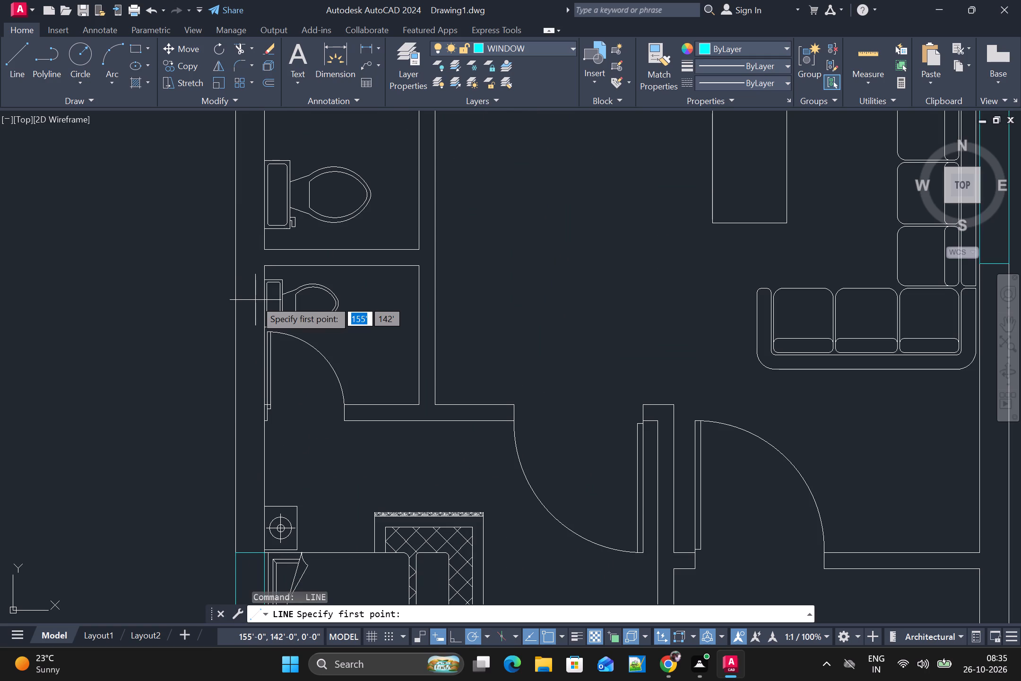
scroll(299, 298, up, 1)
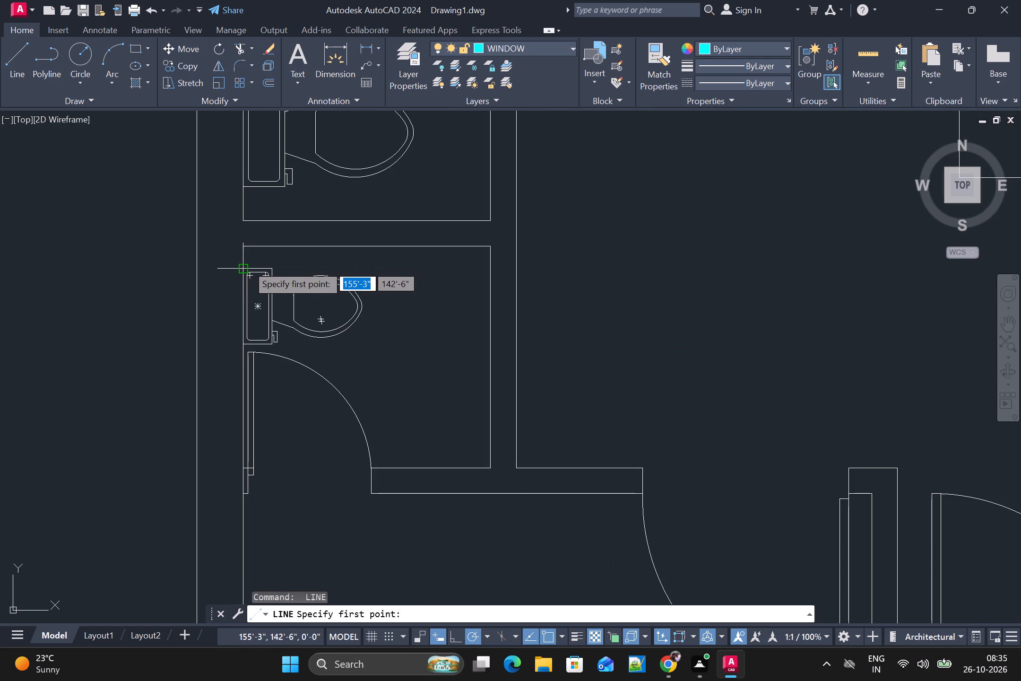
click(243, 267)
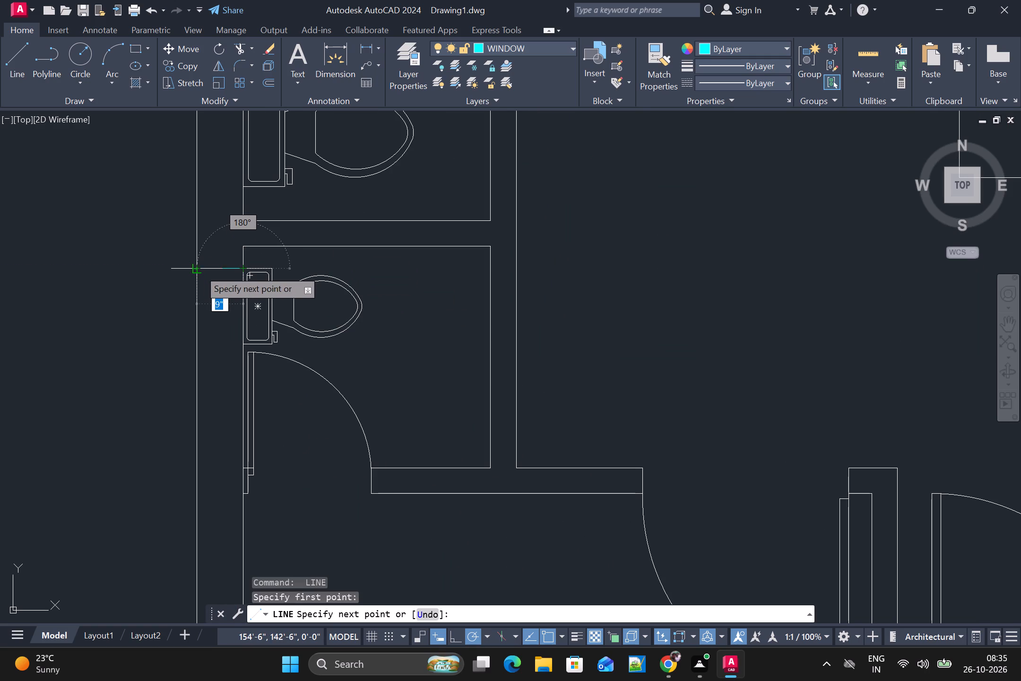
click(194, 270)
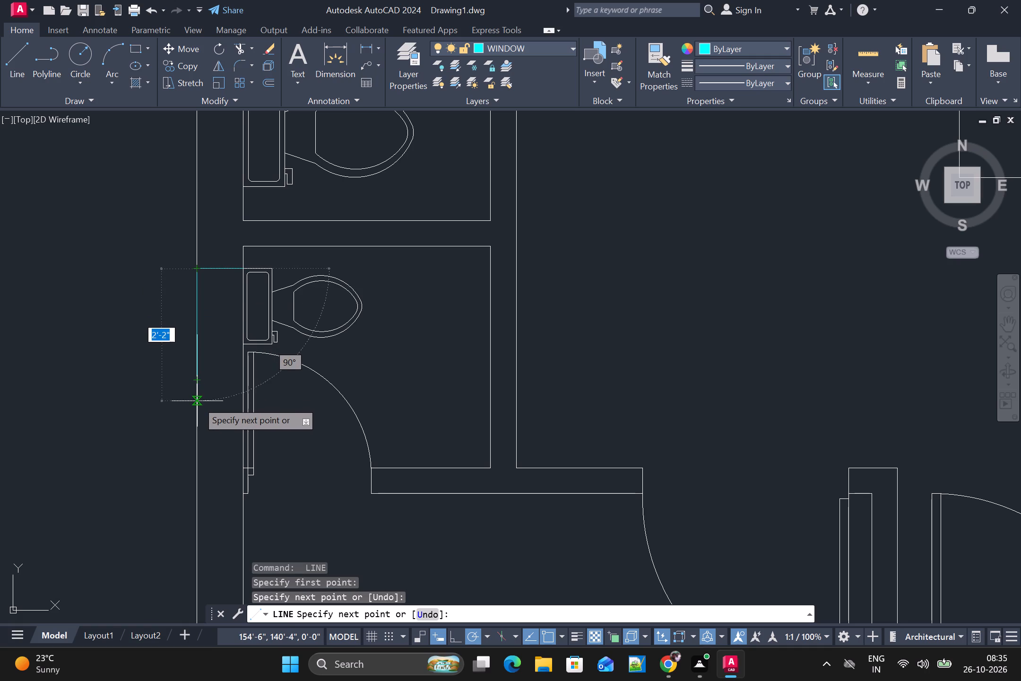
click(198, 401)
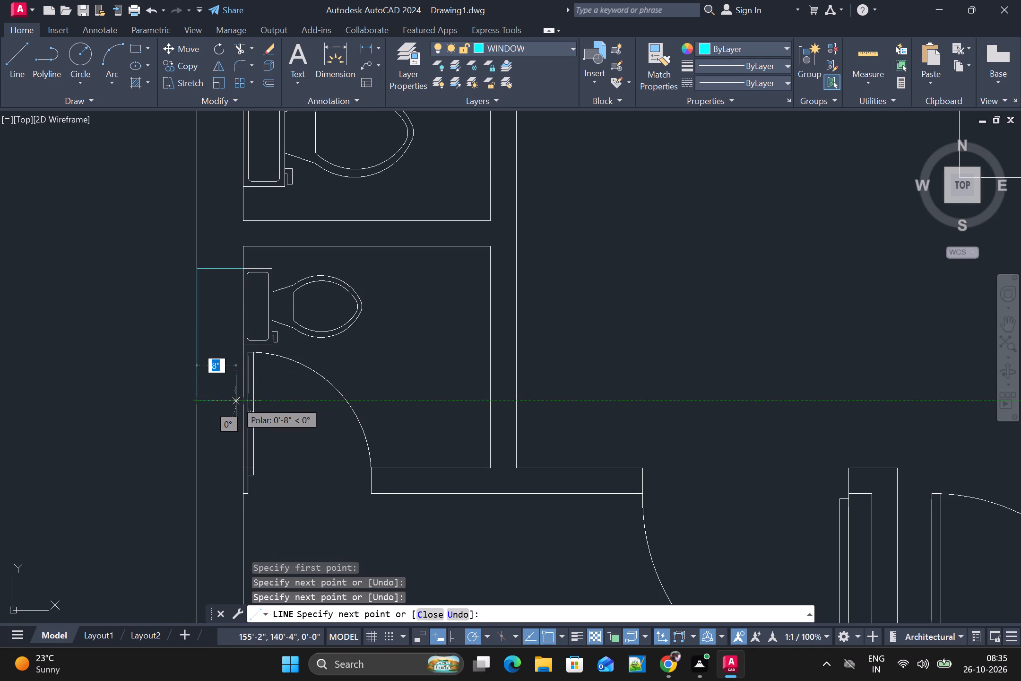
click(244, 400)
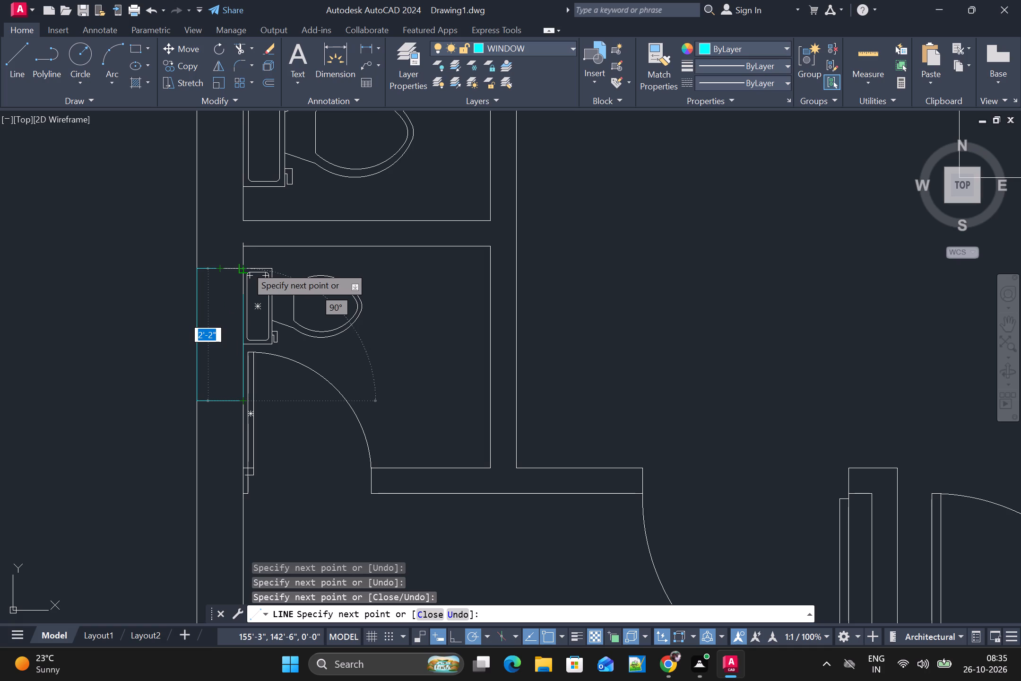
click(248, 267)
key(space)
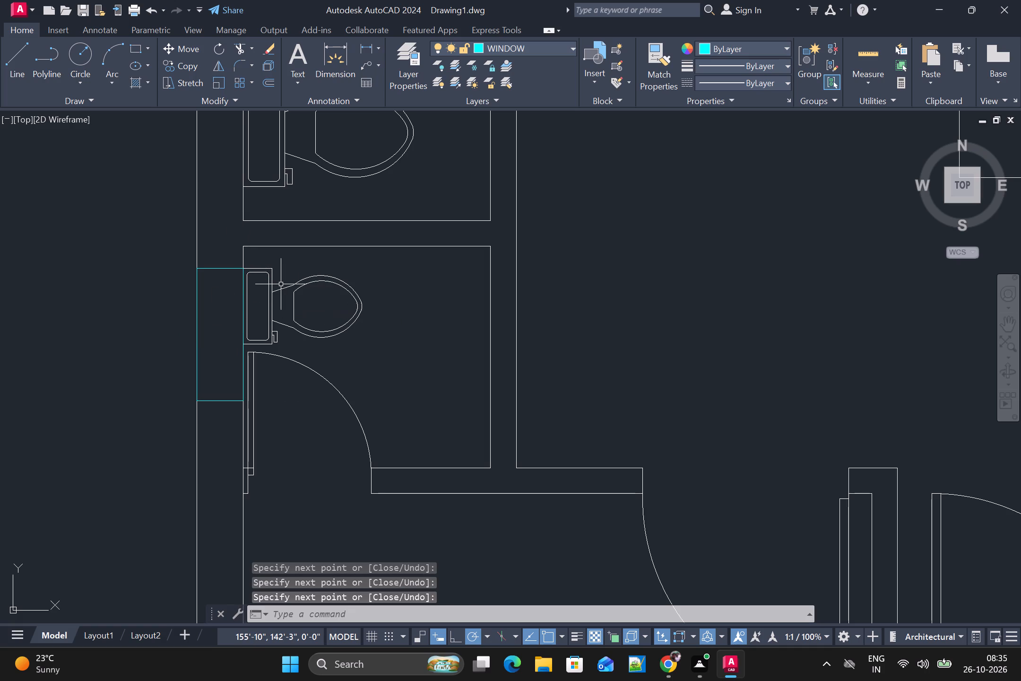
Draw a rectangular window outline of lines, about 2'-2" by 9", across the outer wall behind the toilet of the larger bathroom.
scroll(220, 275, down, 3)
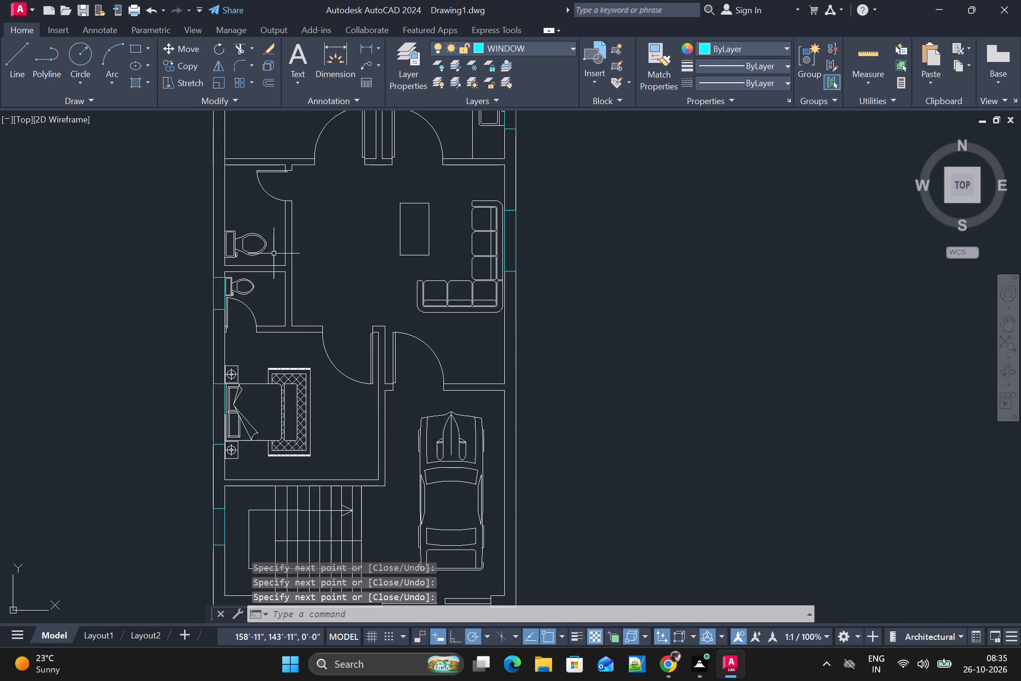
scroll(220, 245, up, 1)
key(space)
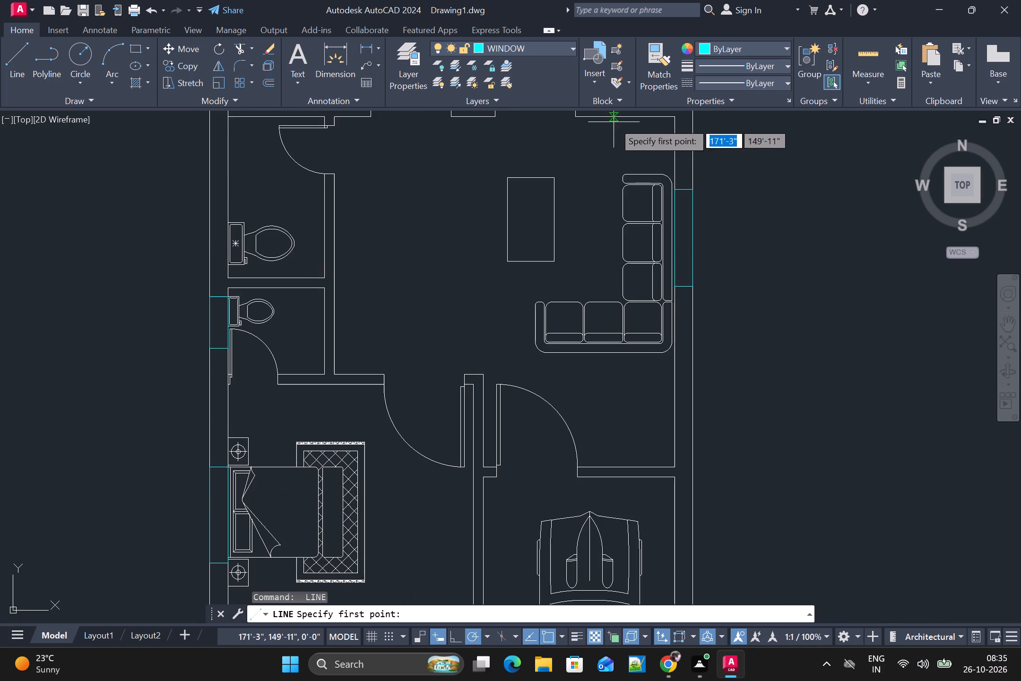
scroll(206, 202, up, 2)
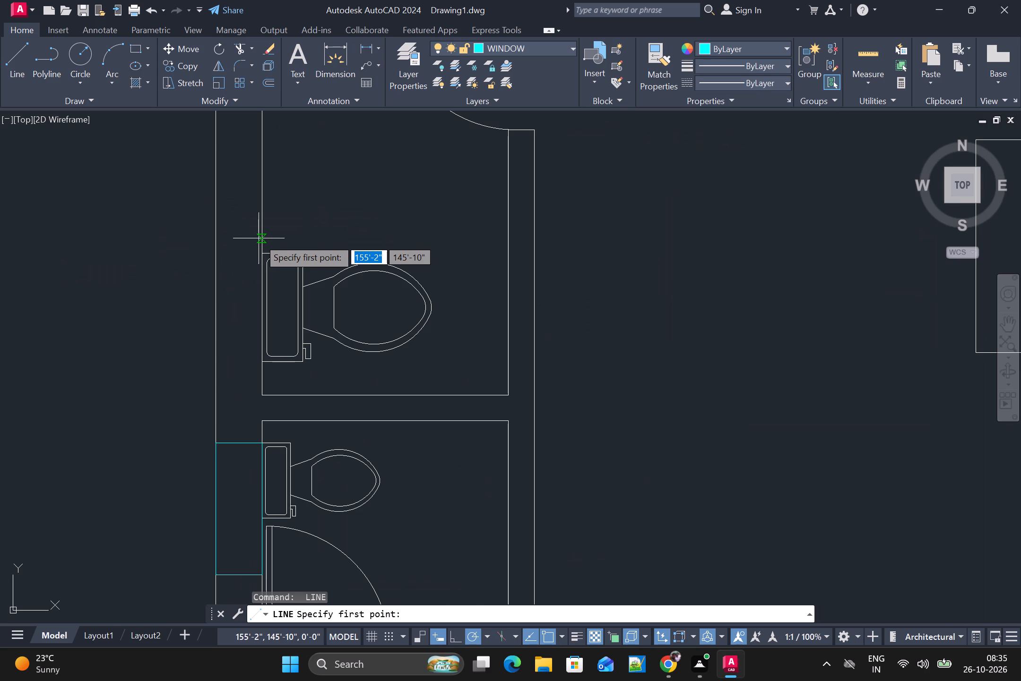
click(262, 227)
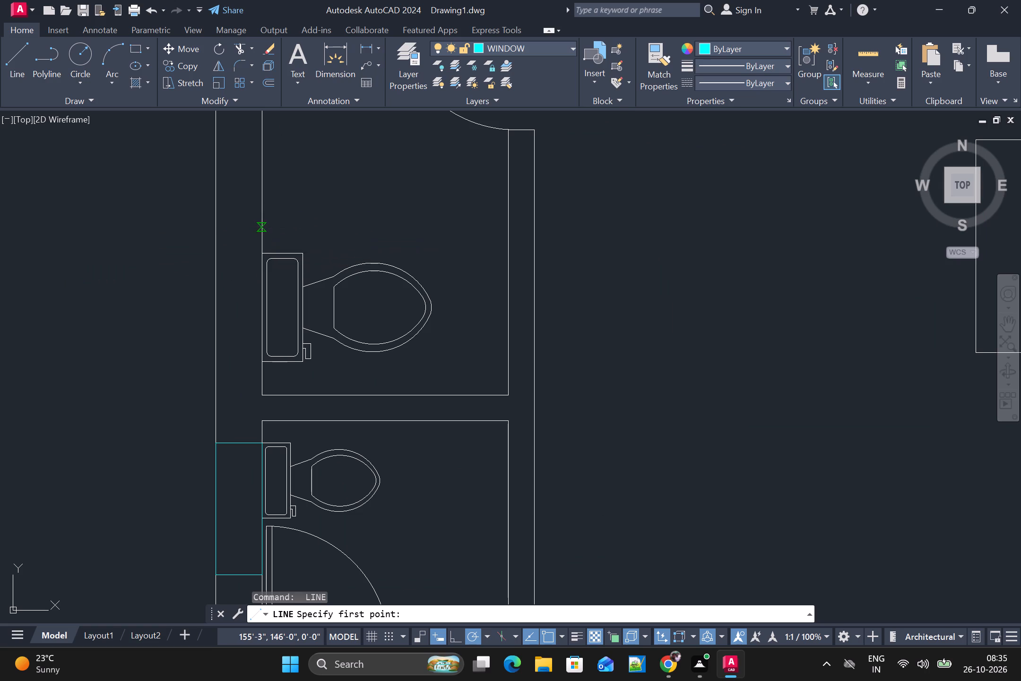
click(213, 226)
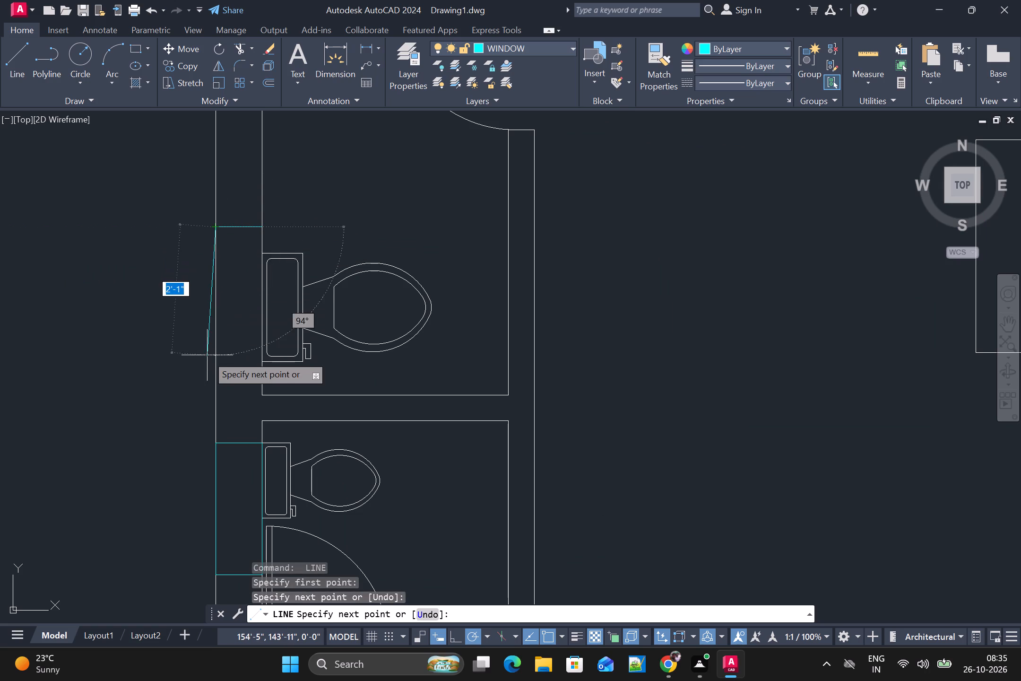
click(215, 359)
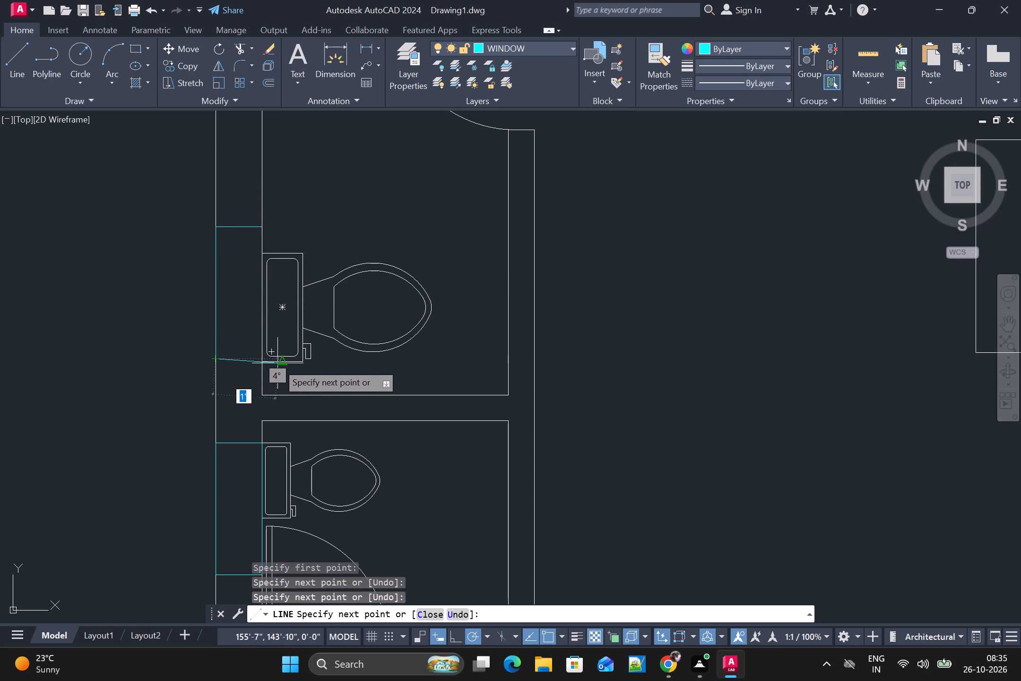
click(259, 360)
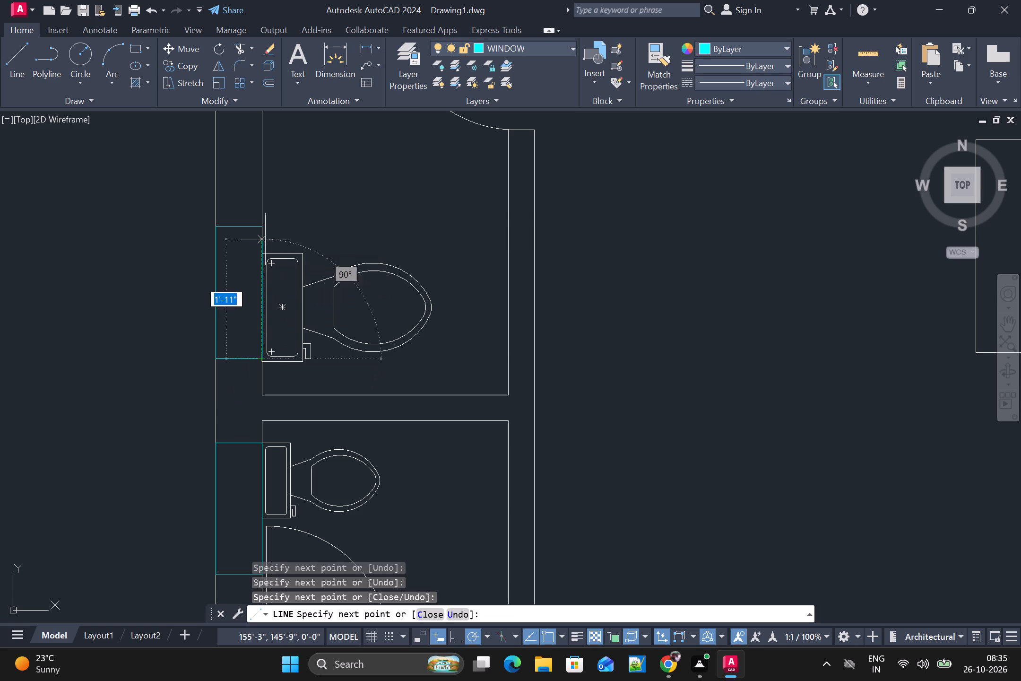
click(263, 231)
scroll(317, 242, down, 1)
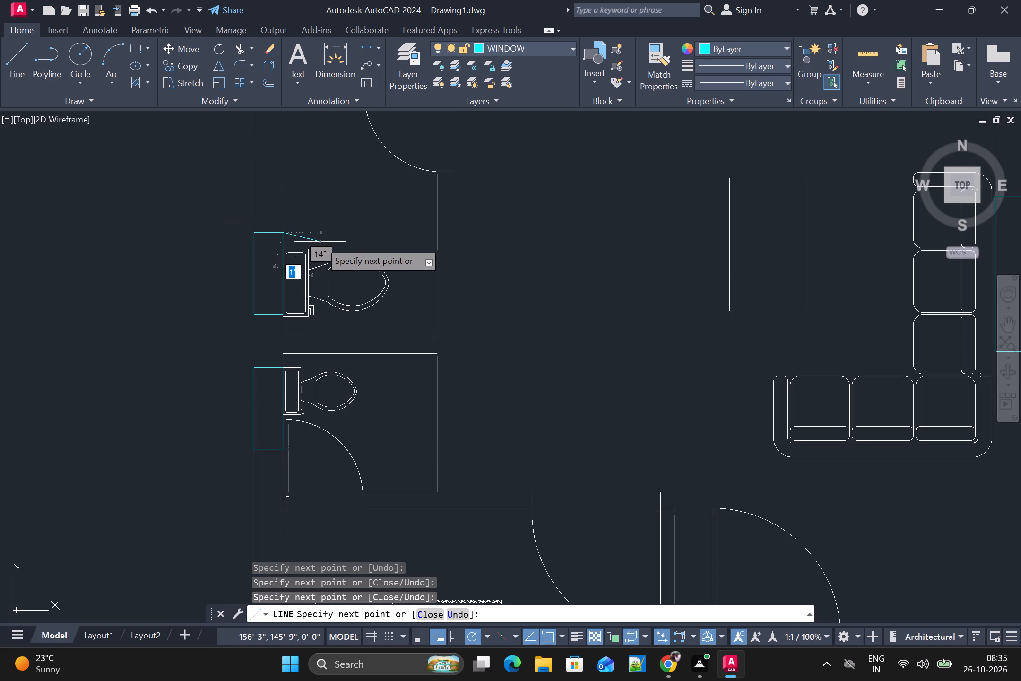
key(space)
Draw a rectangular window outline of lines, about 4' by 9", across the side outer wall of the bedroom beside the kitchen.
scroll(292, 279, down, 2)
scroll(294, 195, down, 1)
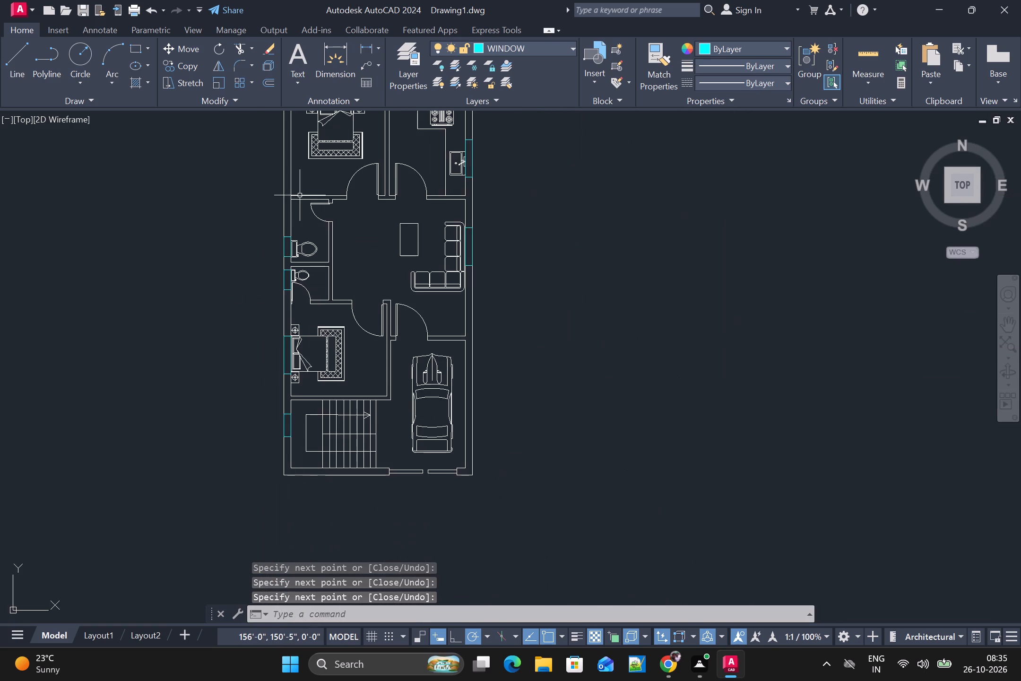
middle_drag(329, 181, 259, 385)
scroll(232, 344, up, 1)
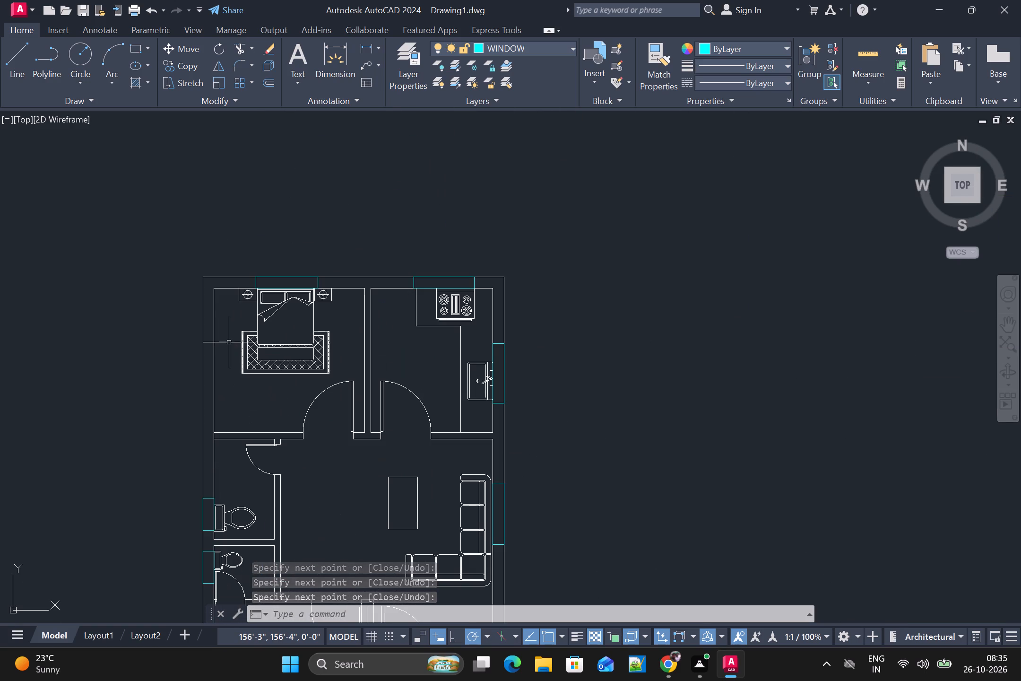
key(space)
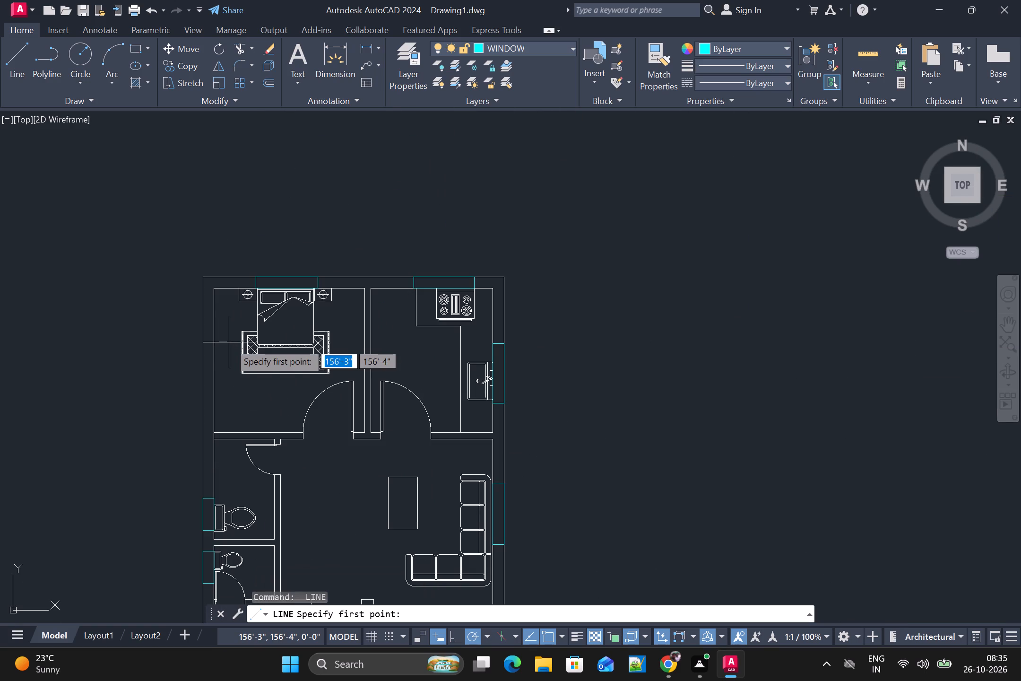
click(212, 321)
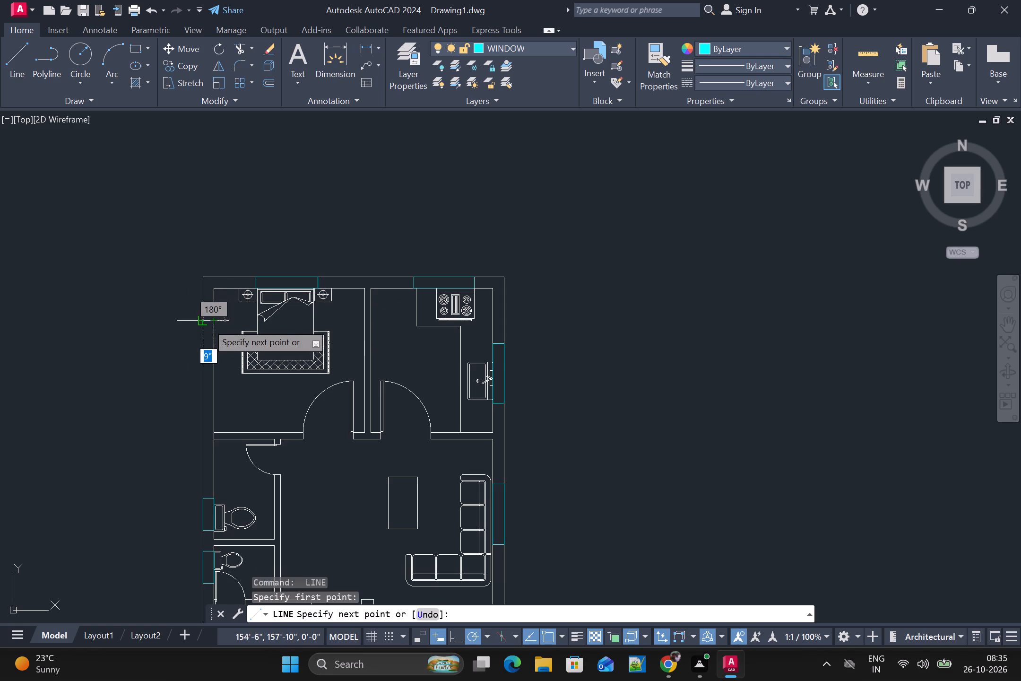
click(202, 319)
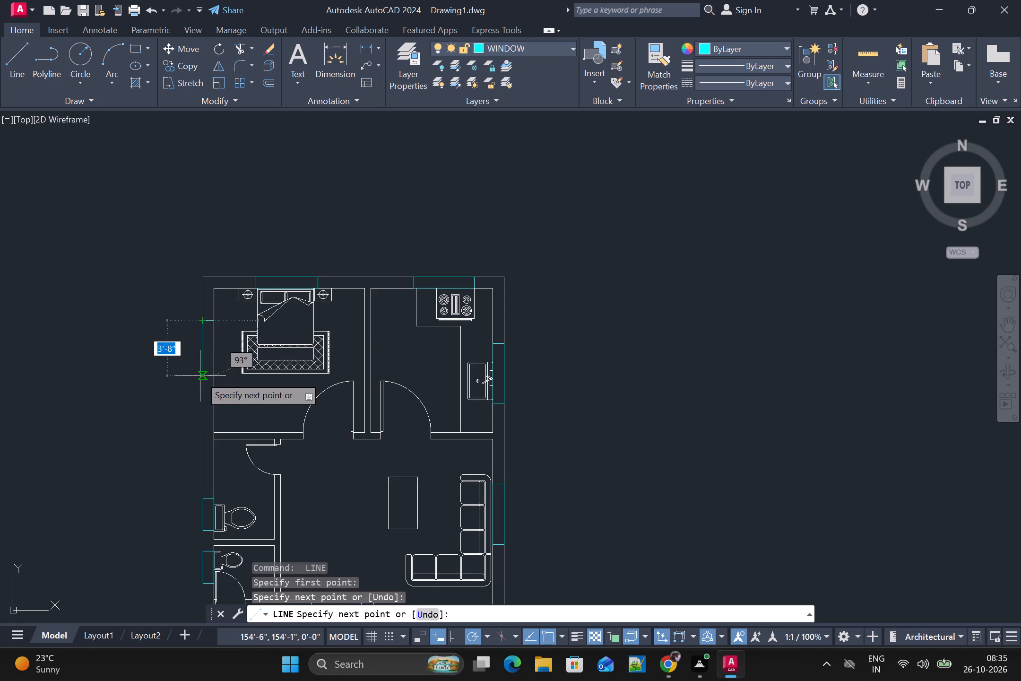
scroll(207, 371, up, 1)
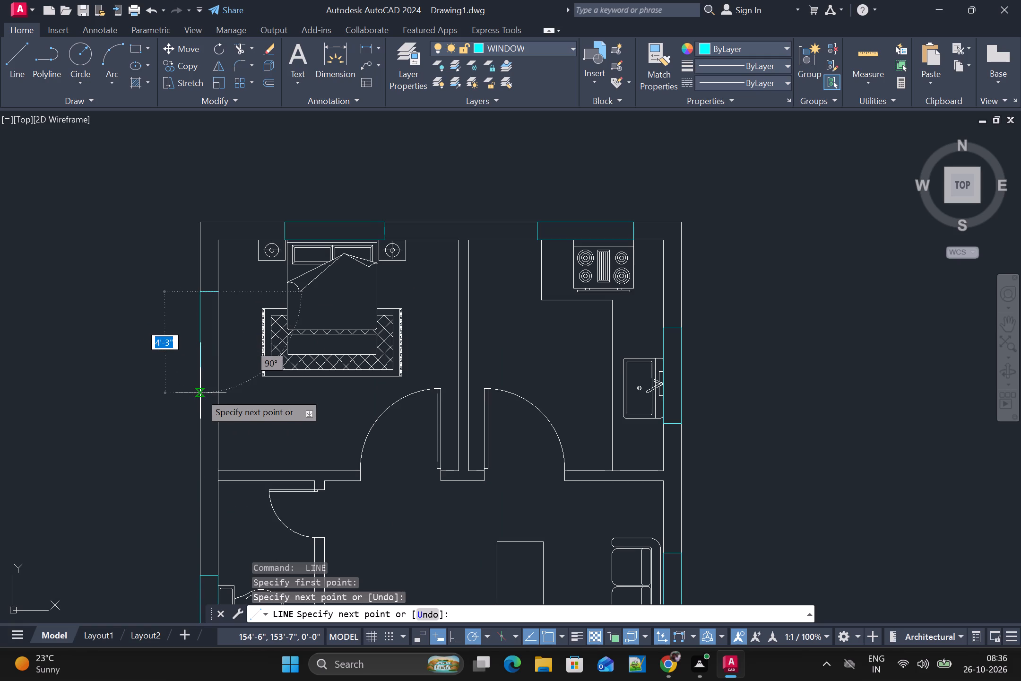
click(204, 386)
click(214, 387)
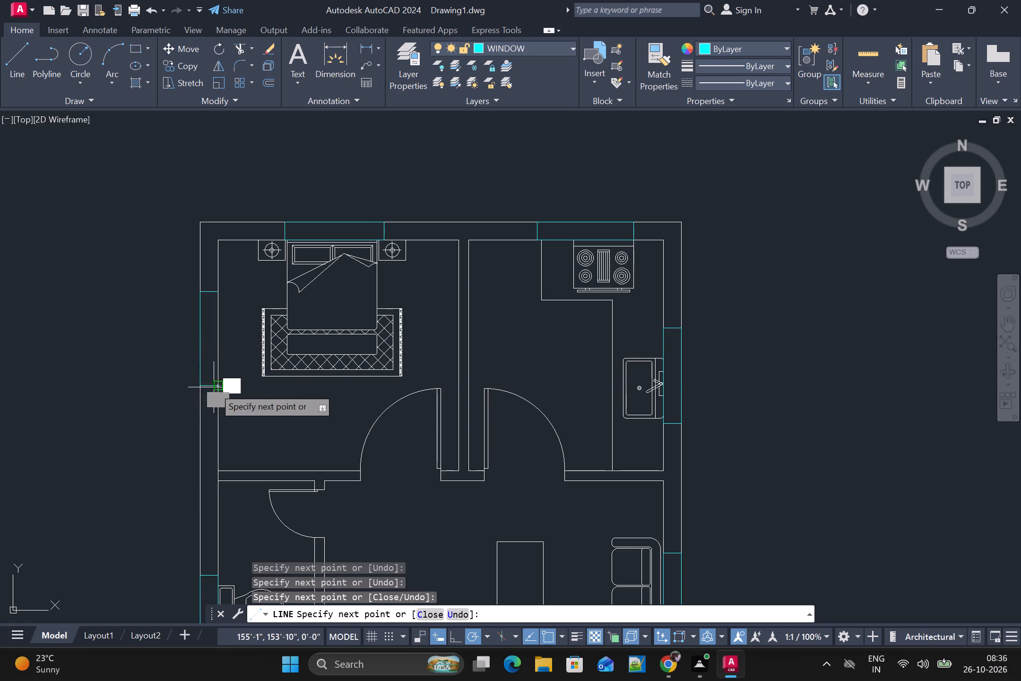
click(218, 296)
scroll(253, 318, down, 1)
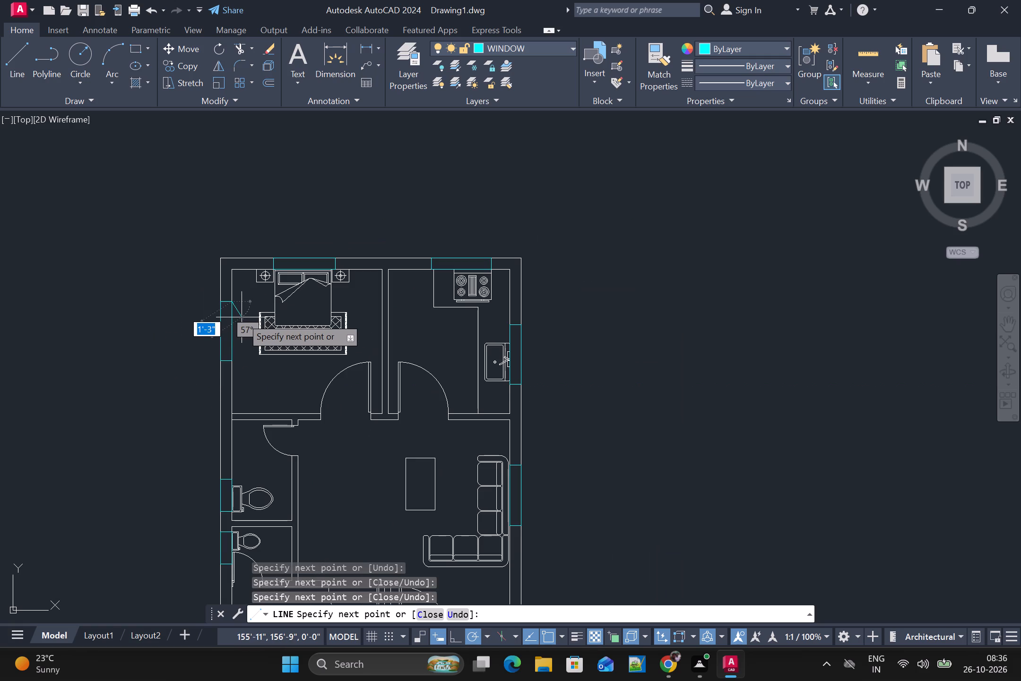
key(space)
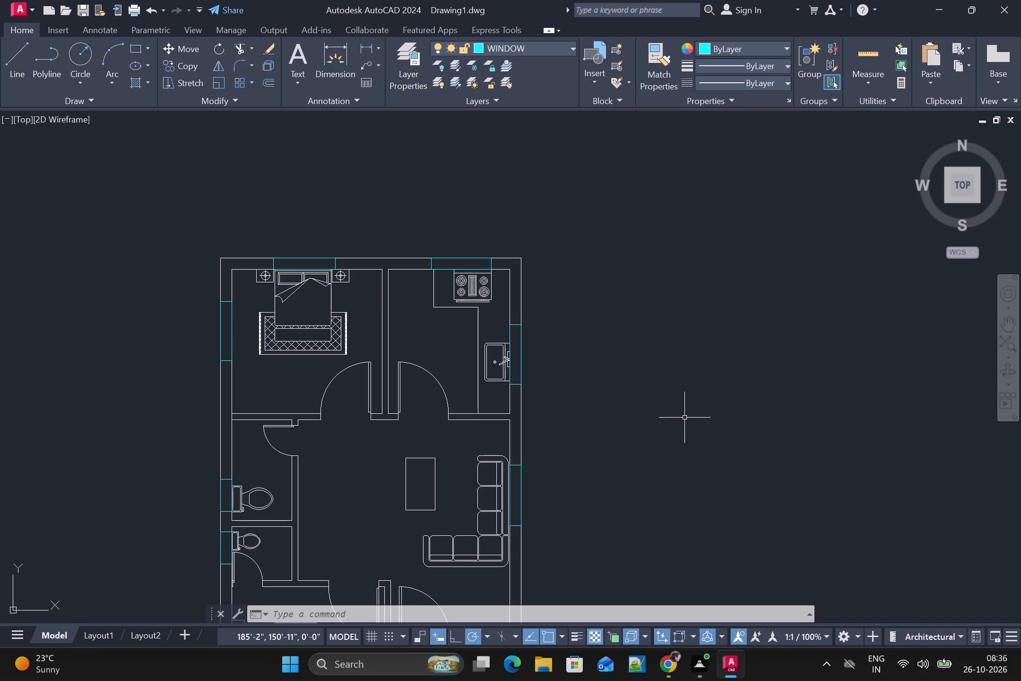
Using Offset with the Through option, add two inner lines about 3" apart inside the window behind the bed beside the kitchen.
scroll(694, 409, down, 1)
middle_drag(603, 373, 360, 277)
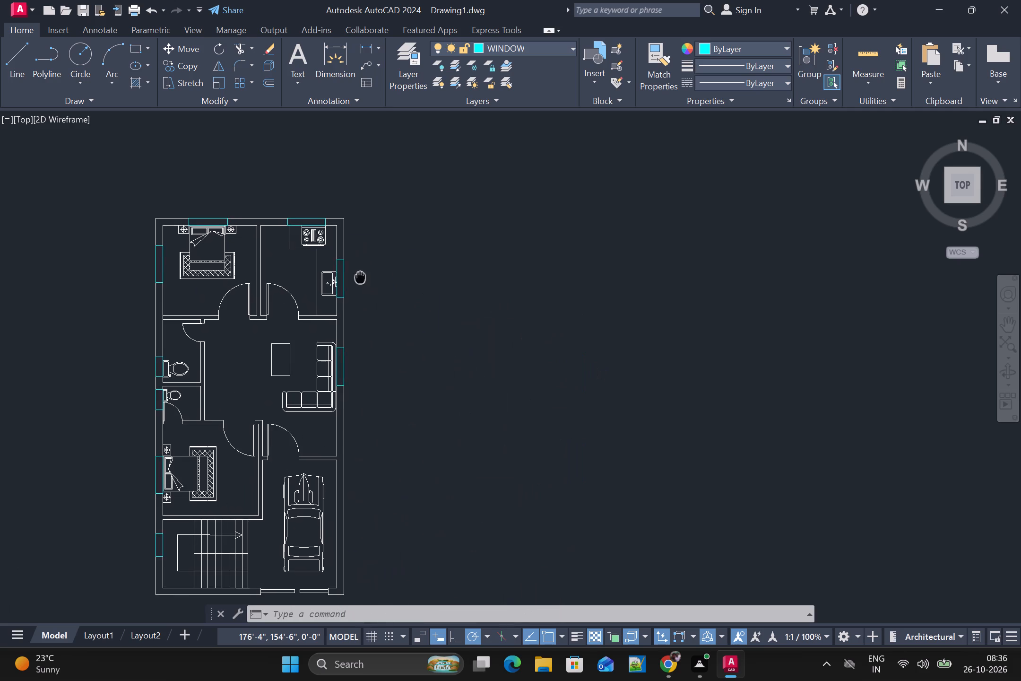
middle_drag(360, 277, 360, 280)
middle_drag(413, 279, 477, 279)
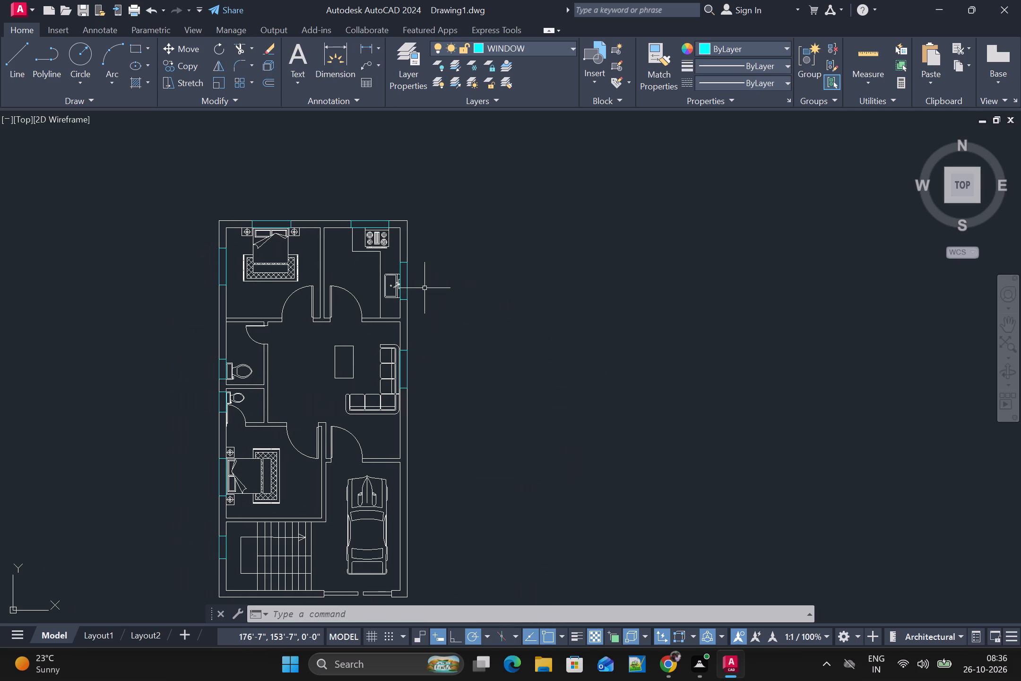
text(O T)
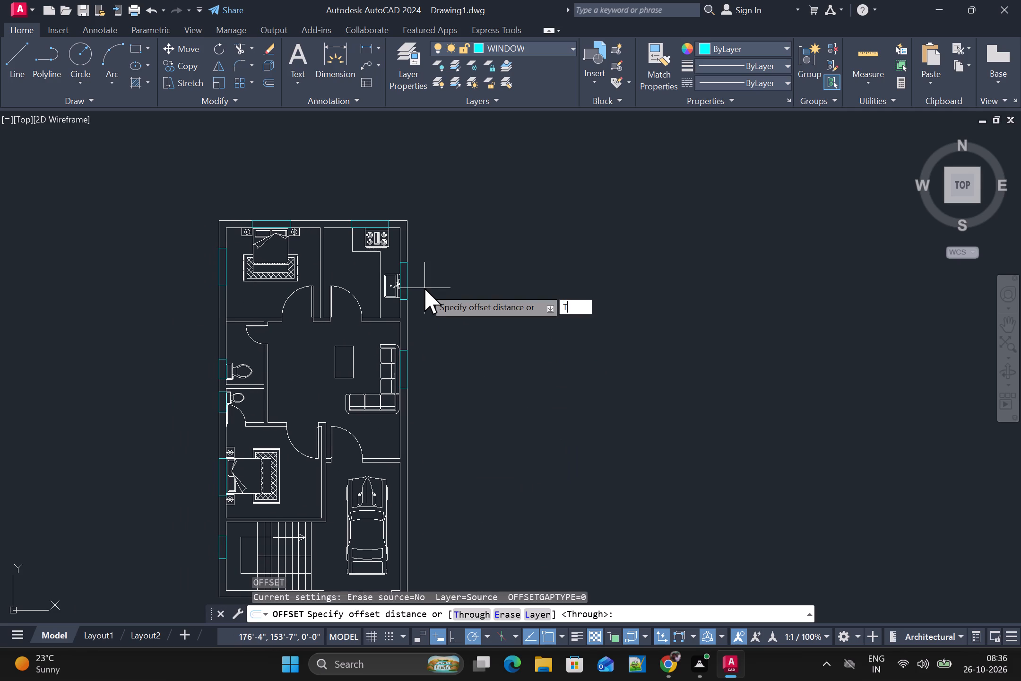
key(space)
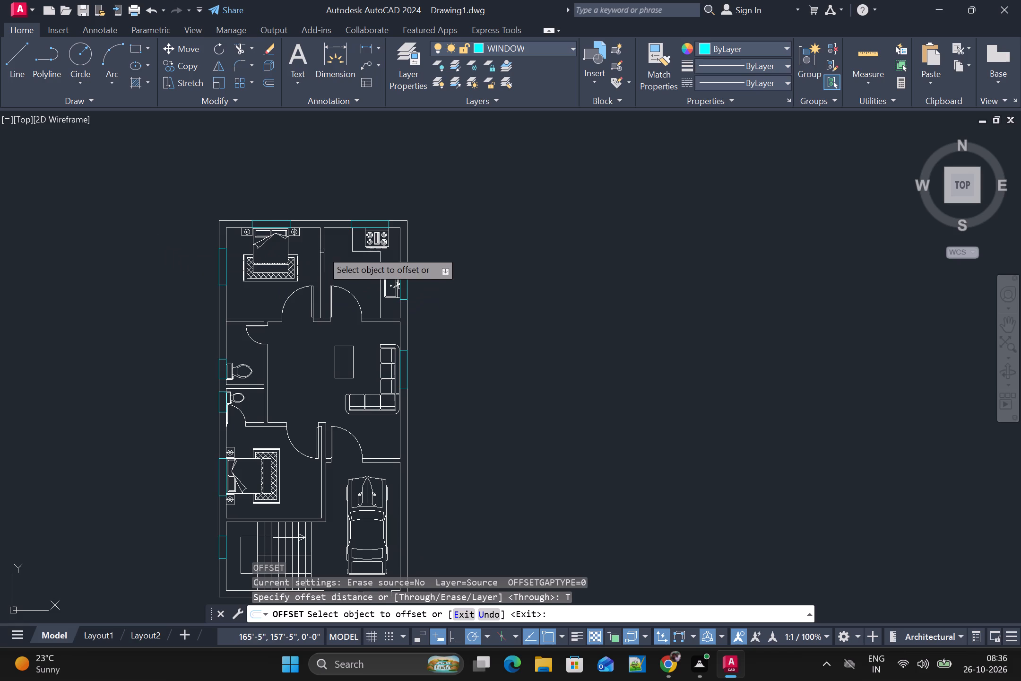
scroll(276, 219, up, 4)
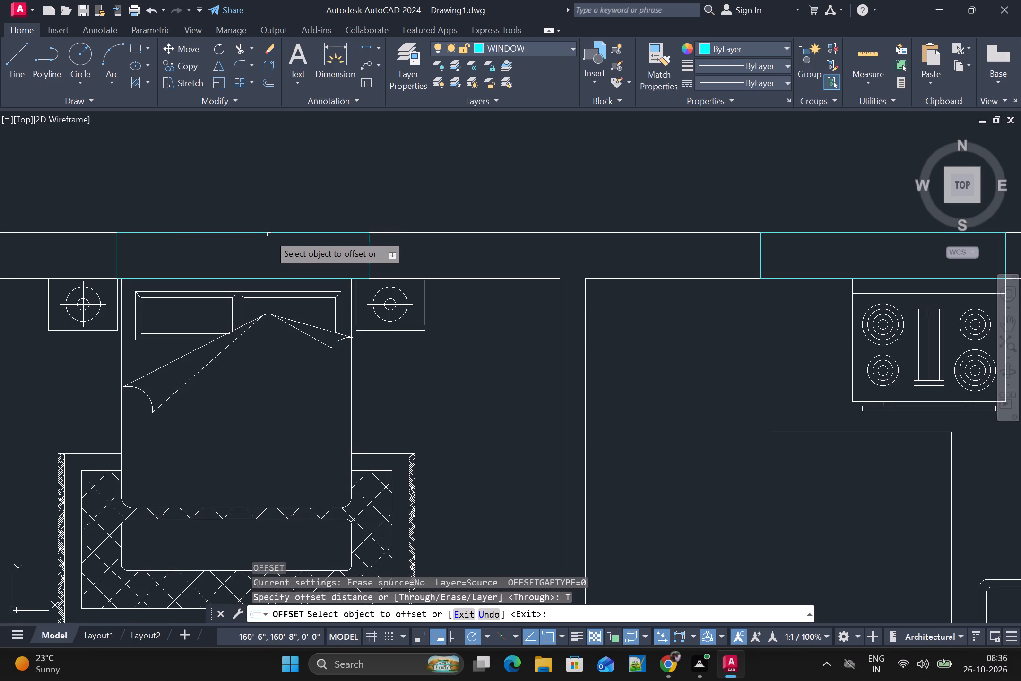
click(268, 233)
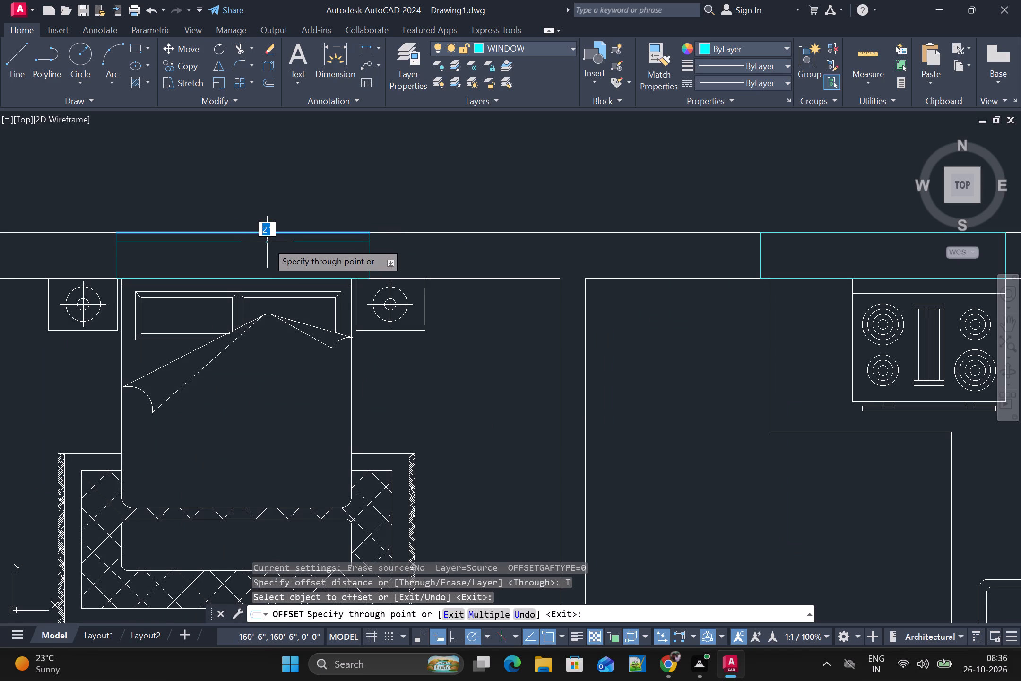
double_click(268, 247)
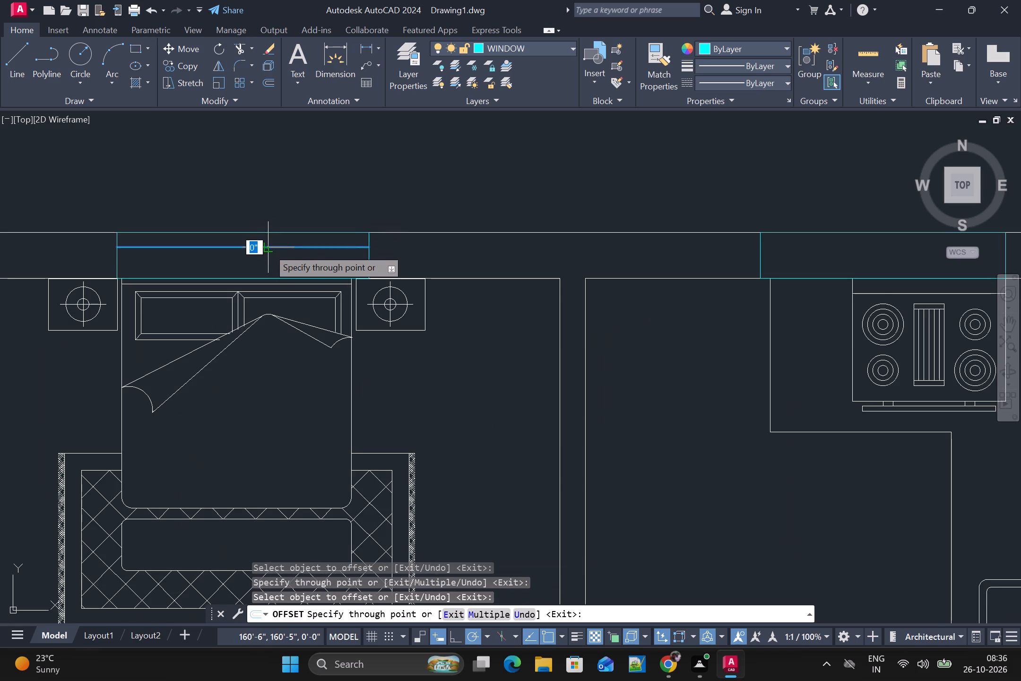
click(268, 262)
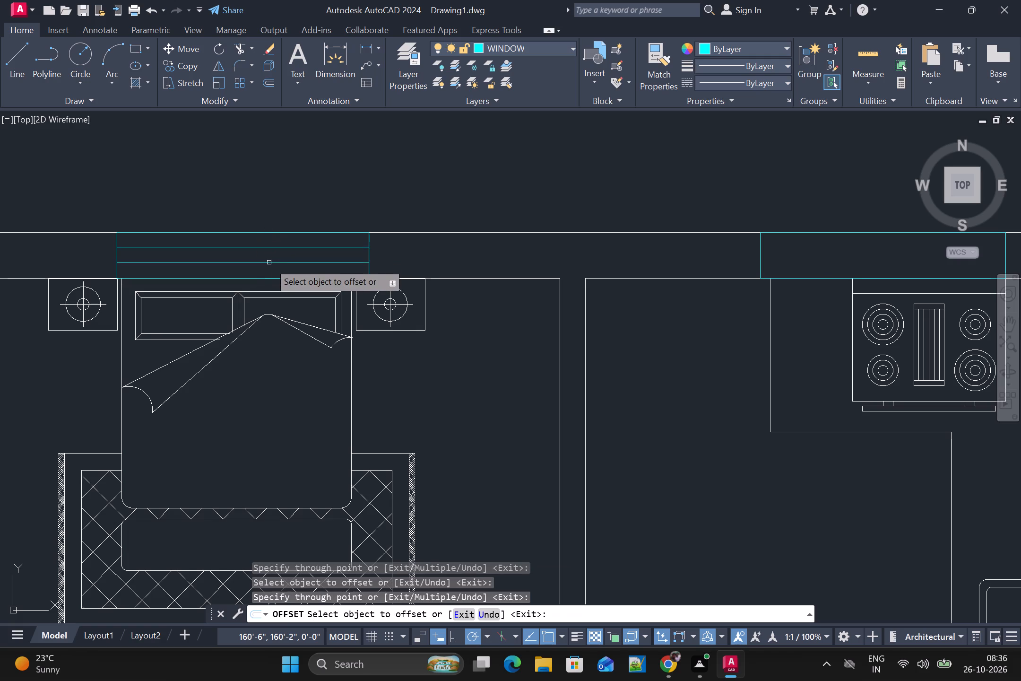
Offset the outer line of the kitchen window behind the stove inward twice through points, spacing the two lines about 3" apart.
scroll(521, 339, down, 2)
scroll(663, 297, up, 2)
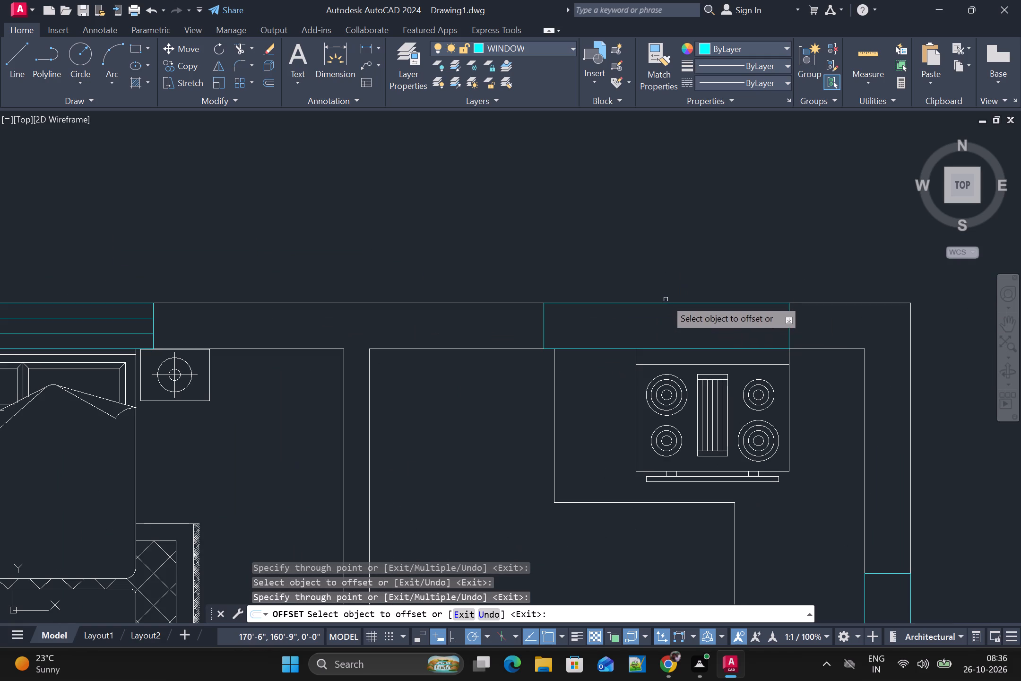
click(667, 303)
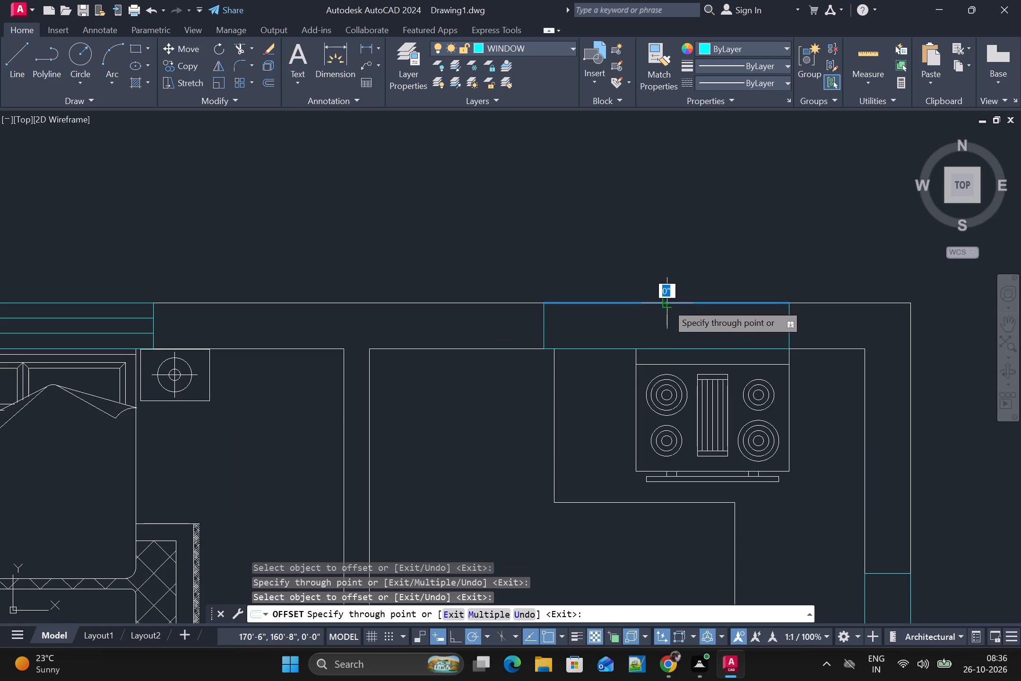
click(661, 319)
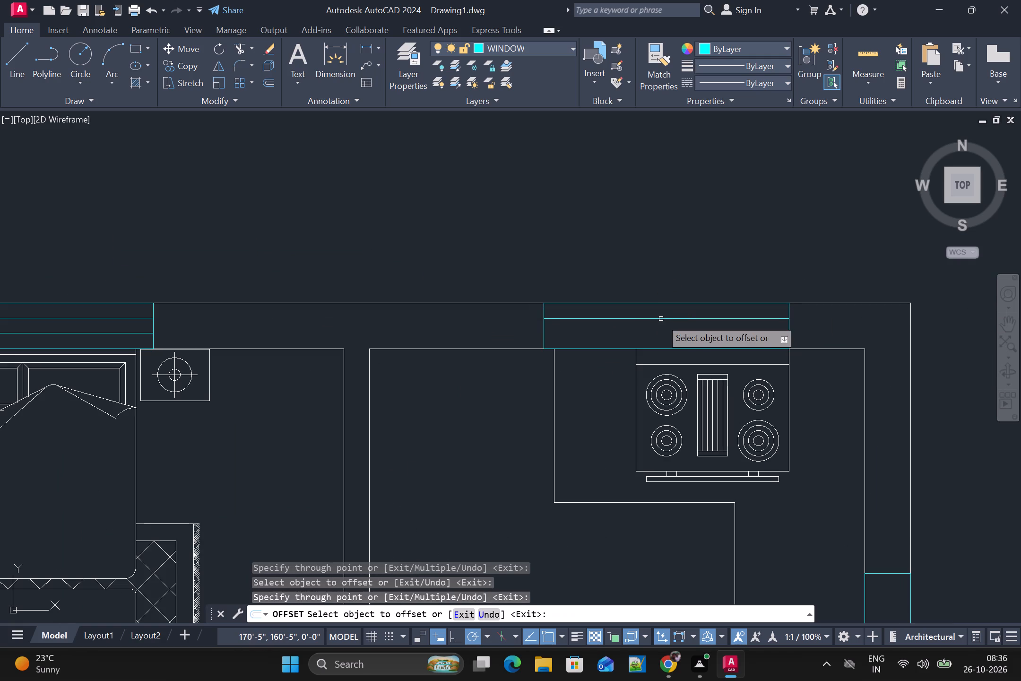
scroll(663, 319, down, 2)
middle_drag(674, 323, 518, 318)
scroll(506, 306, up, 3)
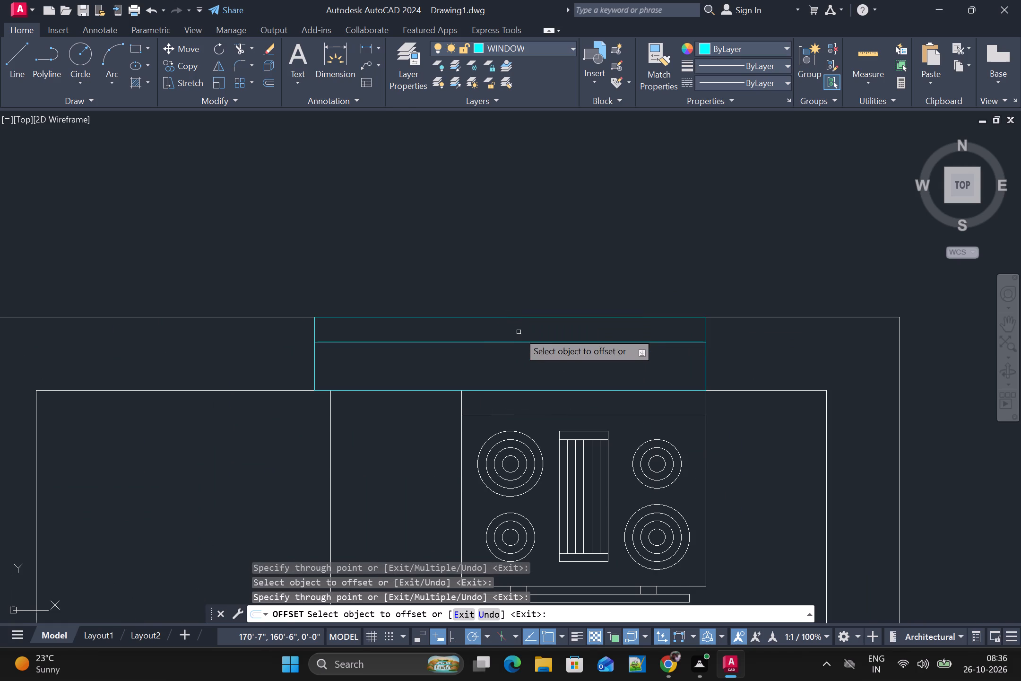
click(511, 341)
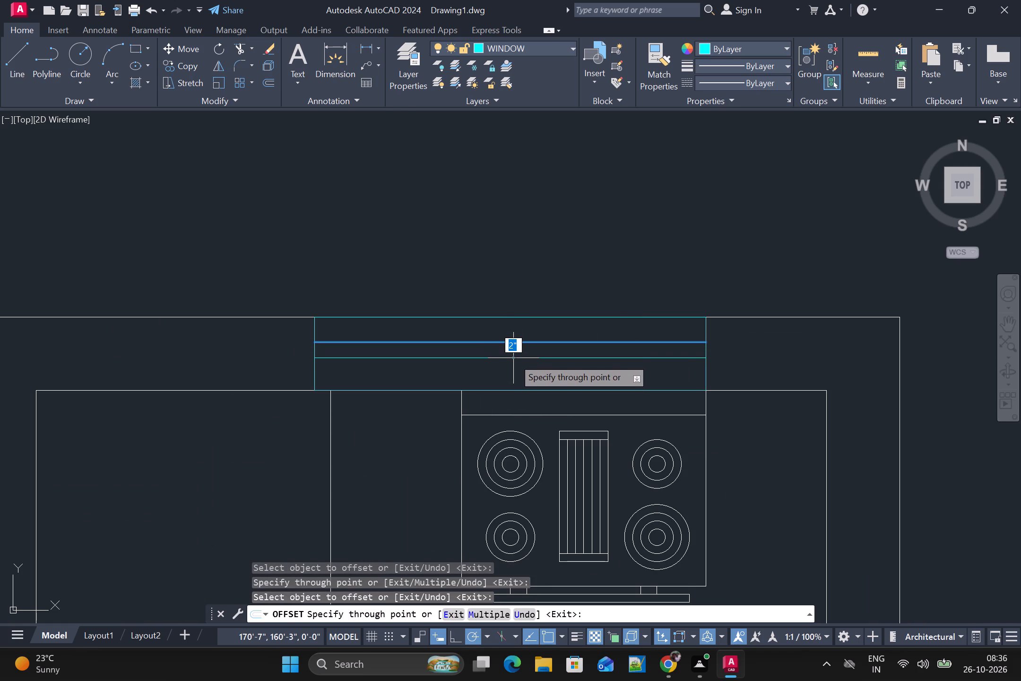
click(514, 364)
Offset two inner lines, about 3" apart, inside the side-wall window of the bedroom beside the kitchen.
scroll(514, 368, down, 3)
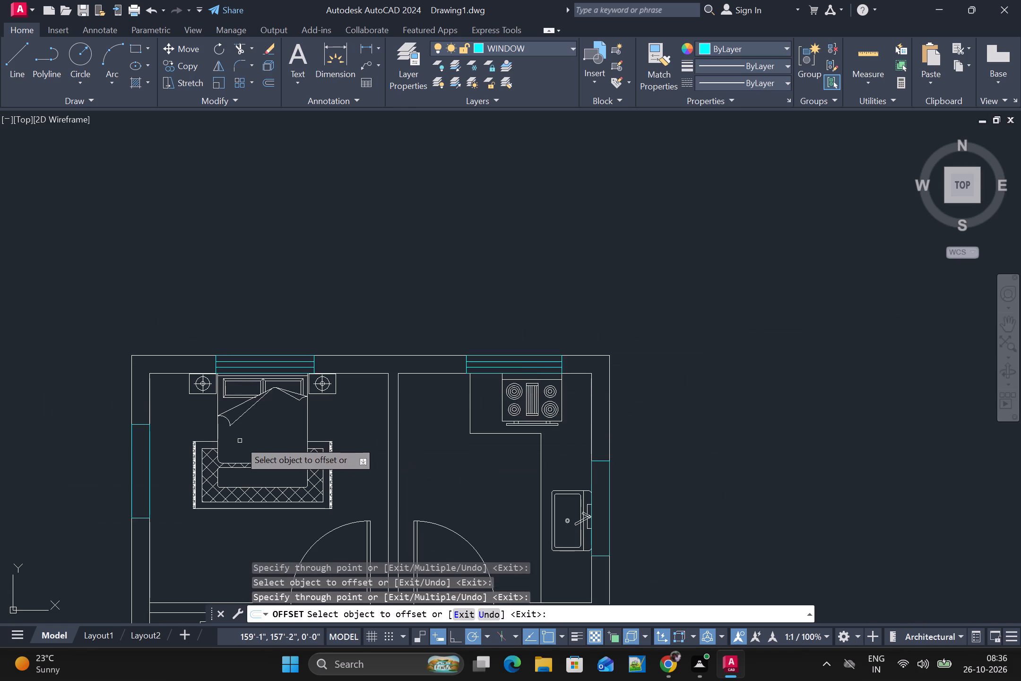
scroll(240, 441, down, 2)
scroll(210, 459, up, 4)
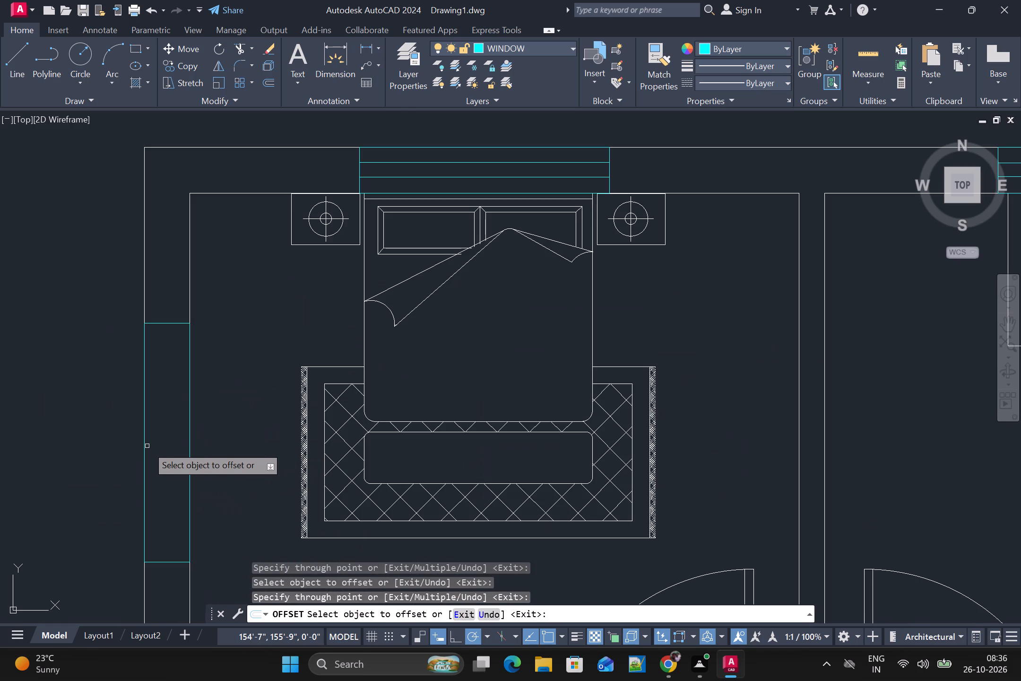
click(145, 454)
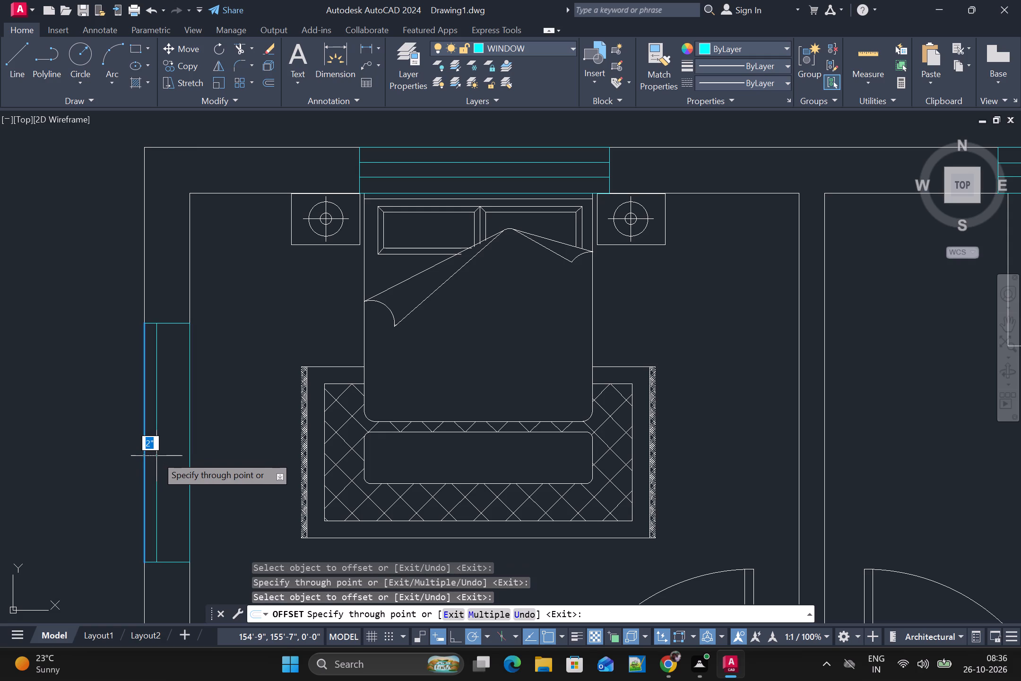
double_click(161, 456)
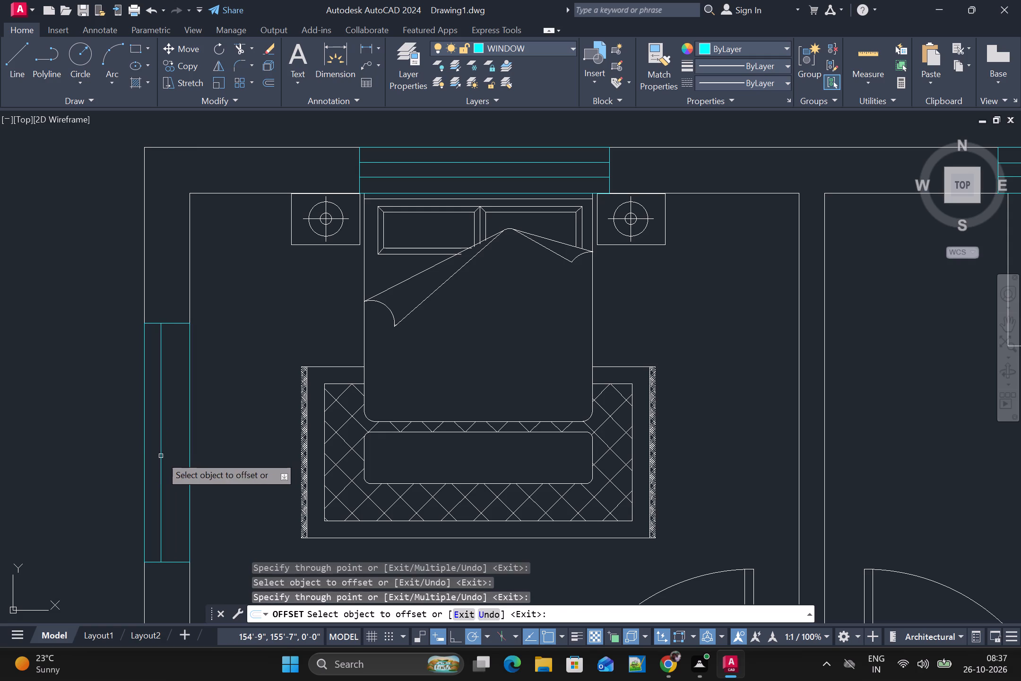
click(174, 456)
Offset two inner lines, about 3" apart, inside the kitchen window behind the sink.
scroll(174, 456, down, 3)
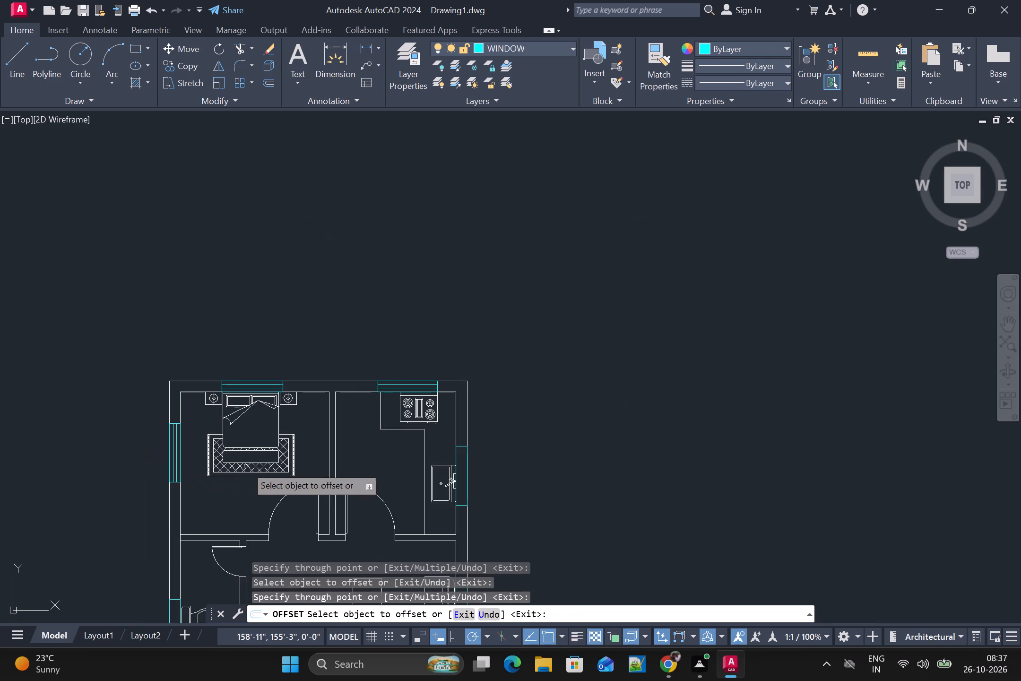
scroll(360, 461, down, 1)
middle_drag(371, 461, 285, 377)
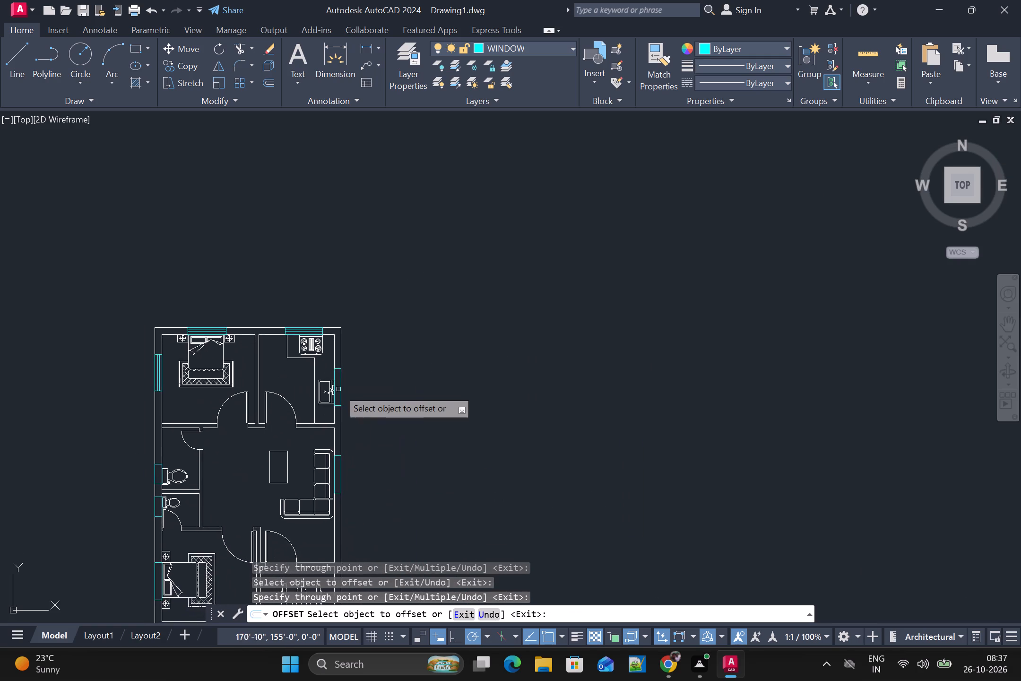
scroll(349, 390, up, 3)
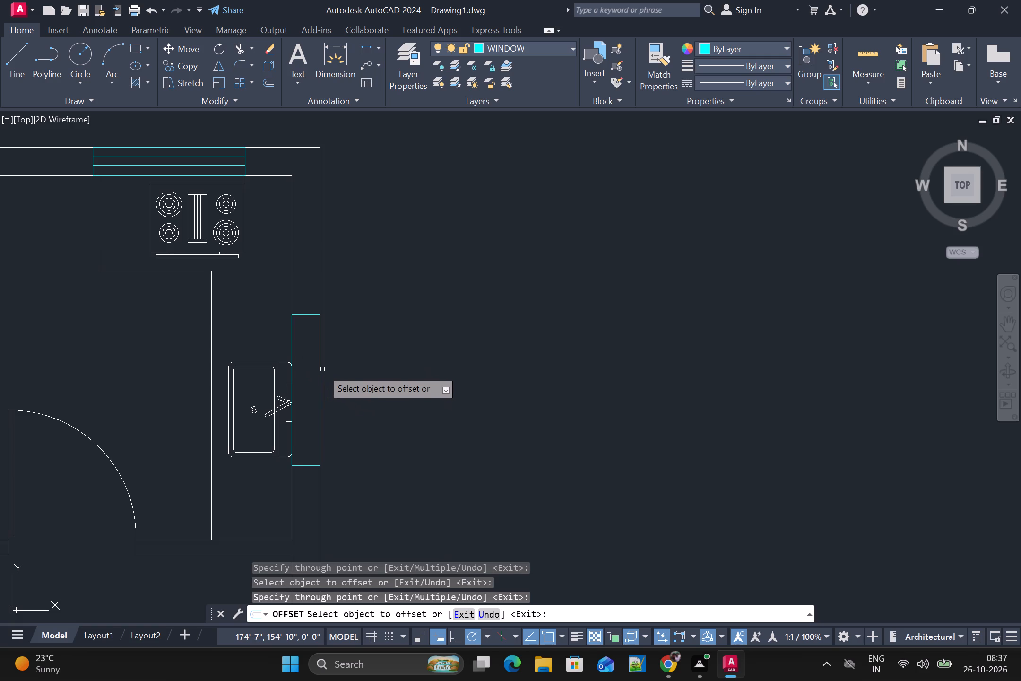
click(319, 366)
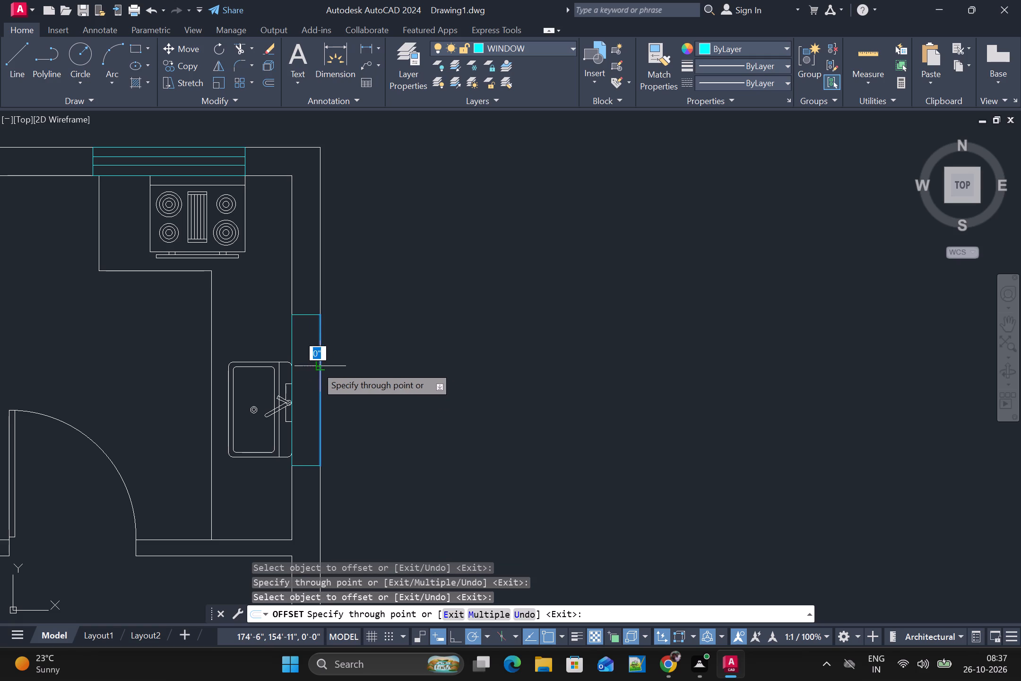
double_click(310, 366)
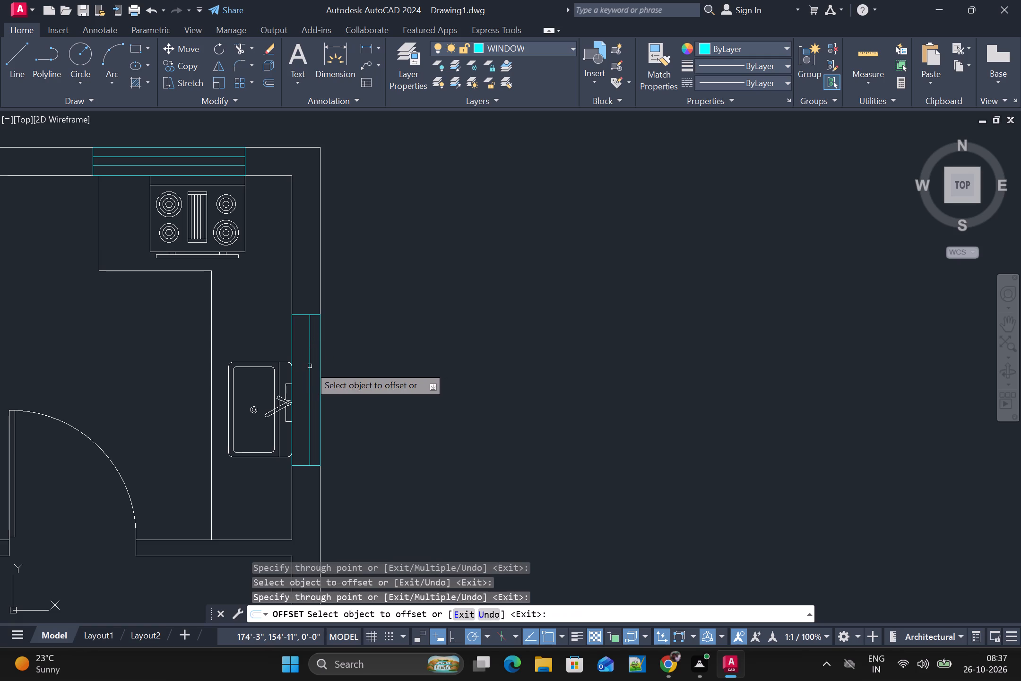
click(301, 368)
Offset two inner lines, about 3" apart, inside the living-room window behind the sofa.
scroll(302, 369, down, 3)
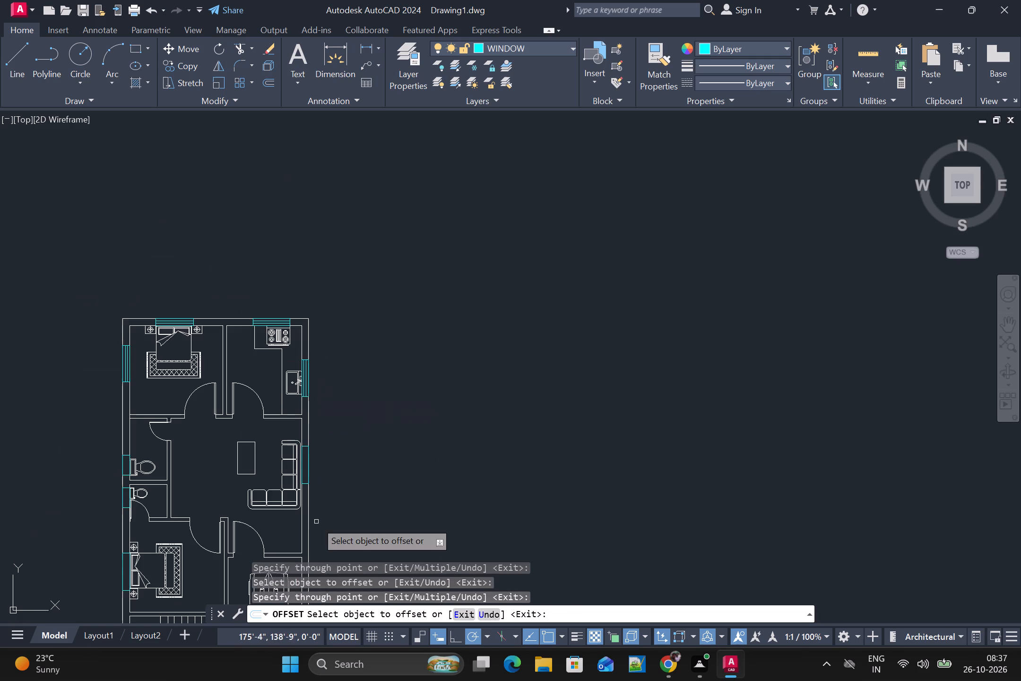
scroll(303, 485, up, 3)
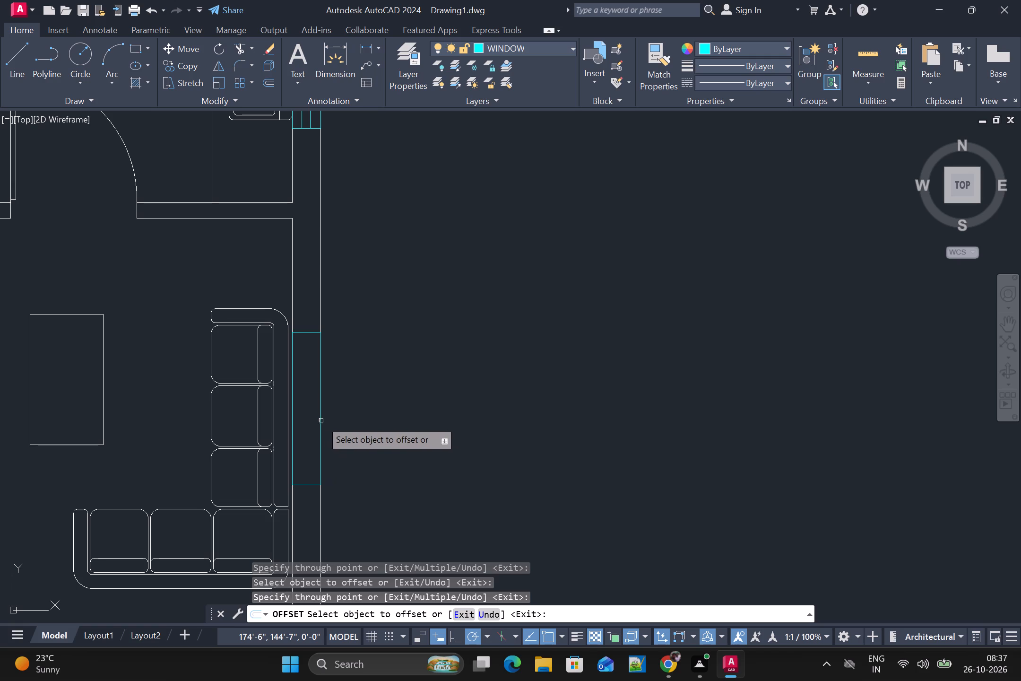
click(320, 420)
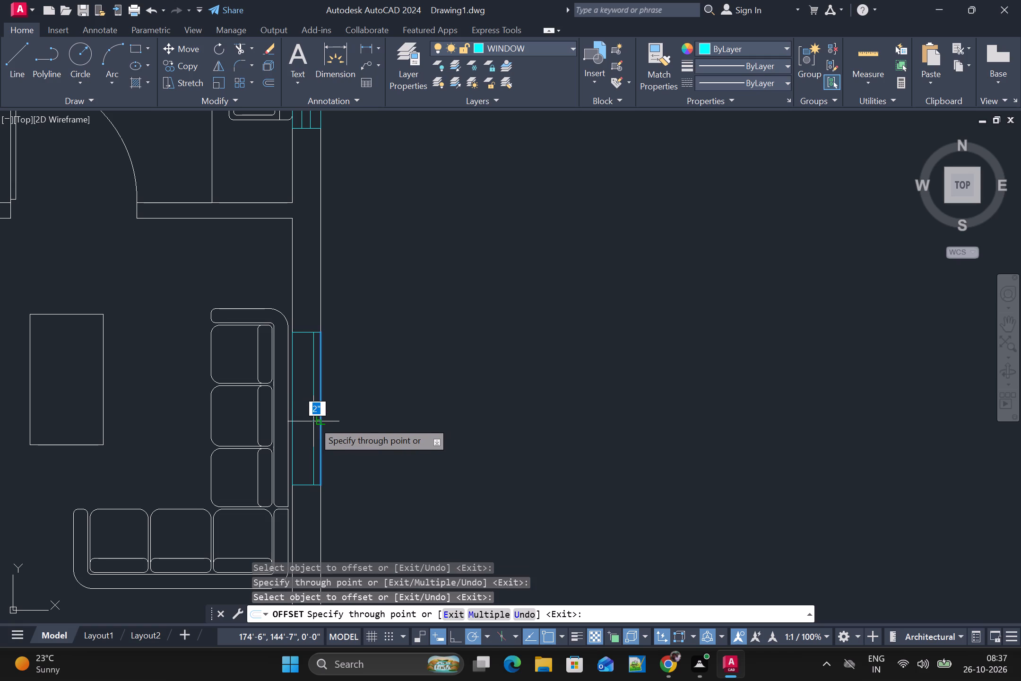
double_click(311, 421)
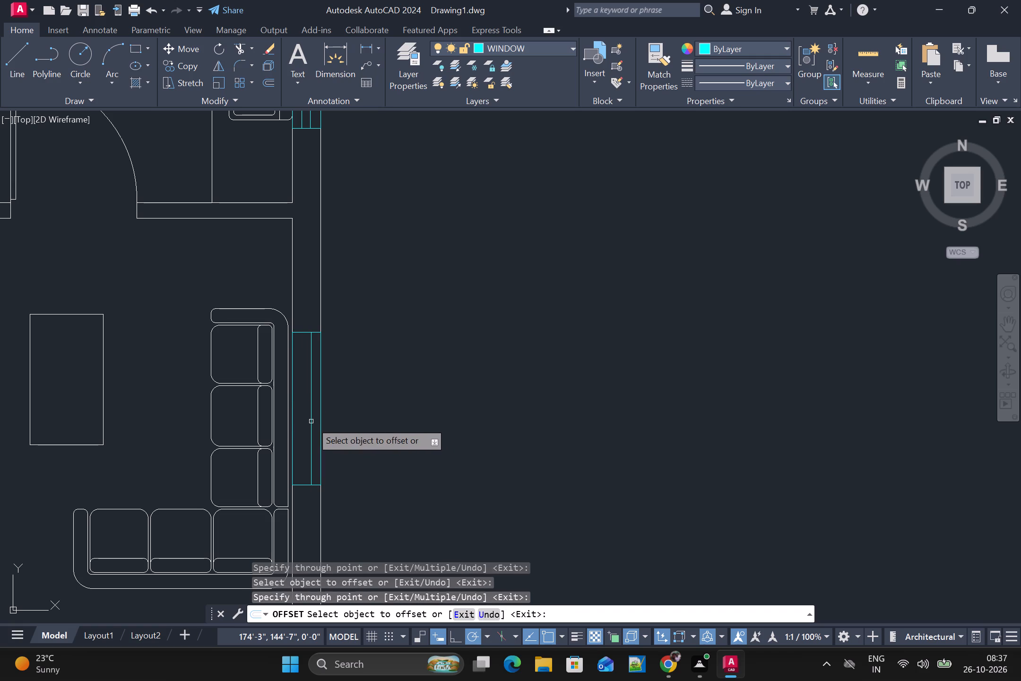
click(300, 420)
Offset two inner lines, about 3" apart, inside the window behind the larger bathroom's toilet.
scroll(300, 422, down, 2)
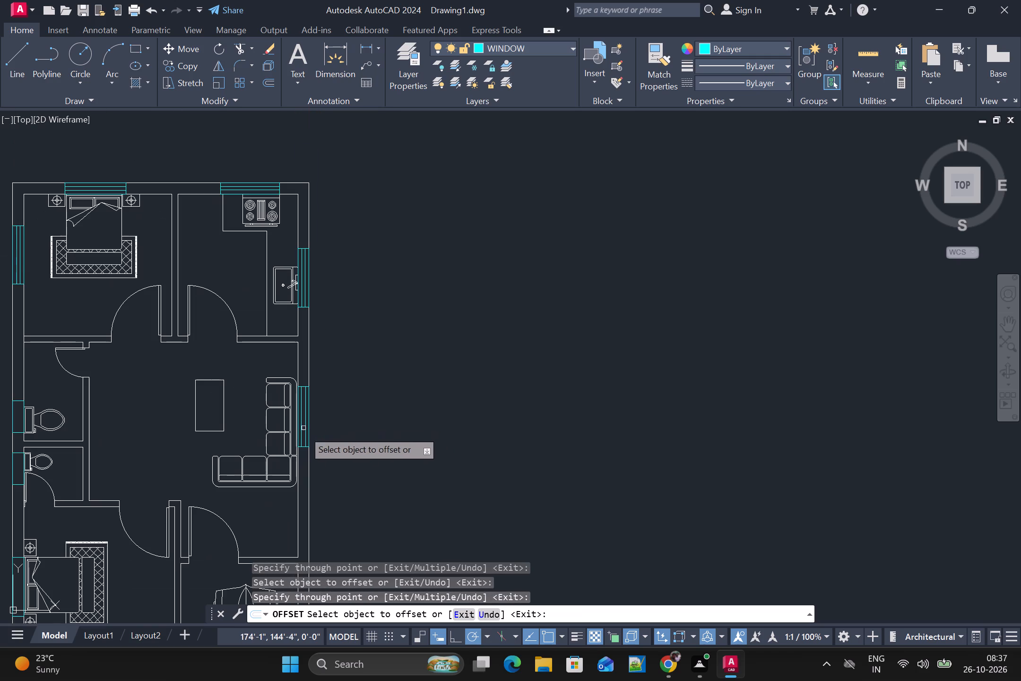
scroll(13, 432, up, 1)
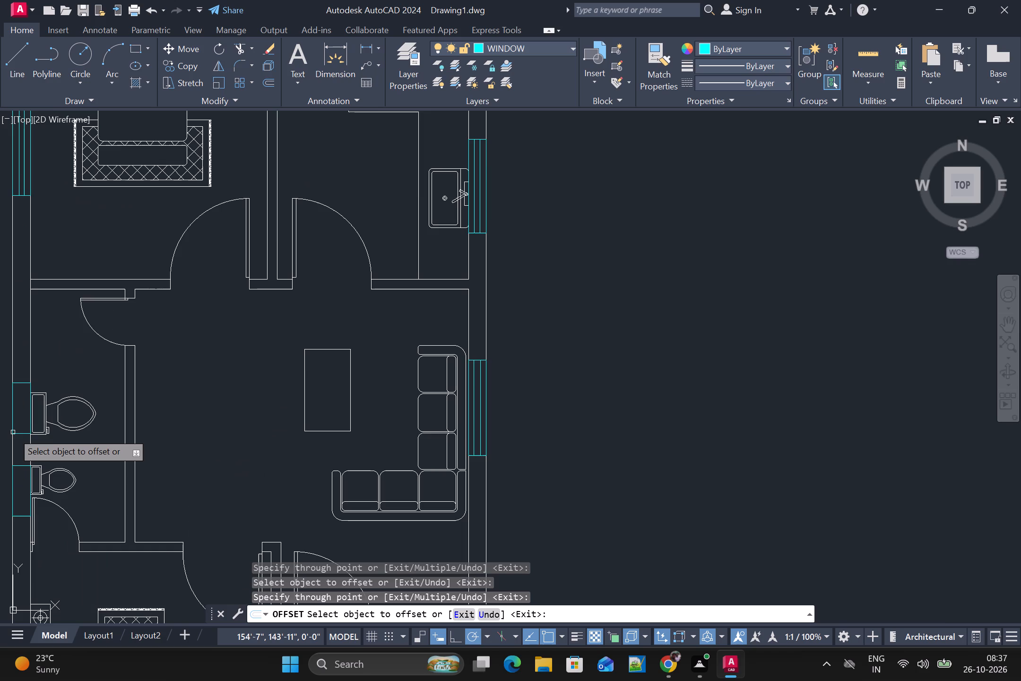
scroll(17, 424, up, 2)
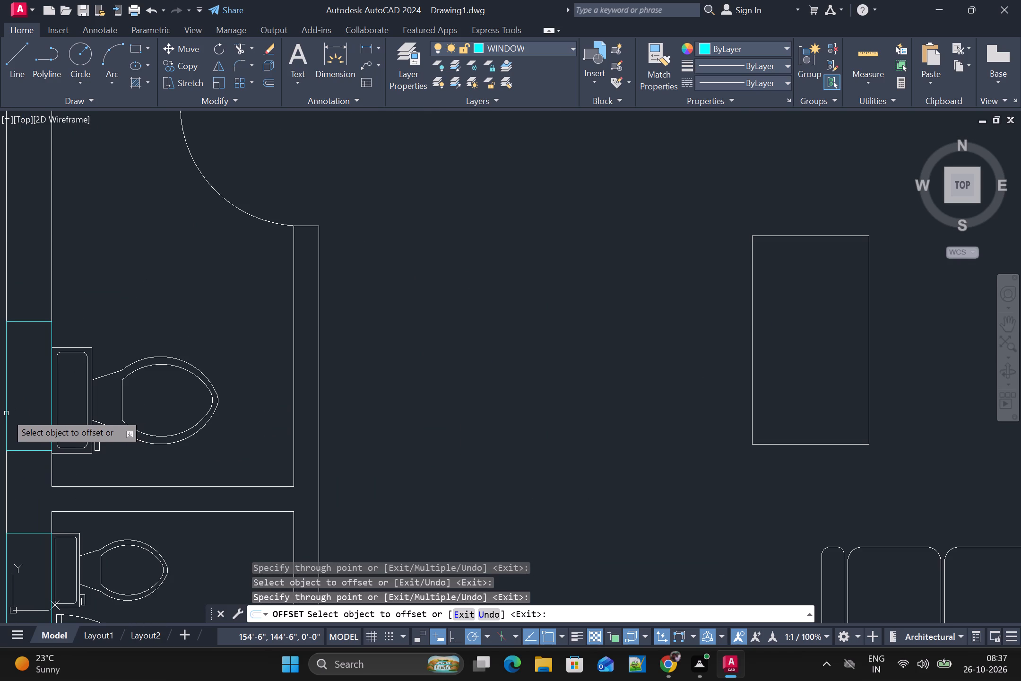
click(6, 415)
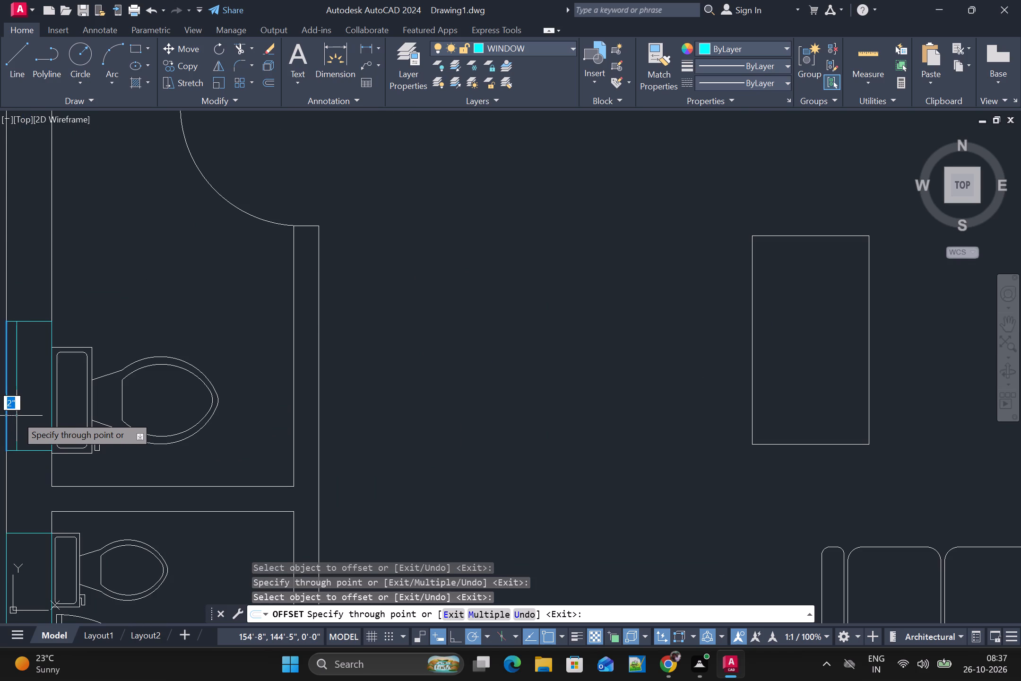
double_click(22, 413)
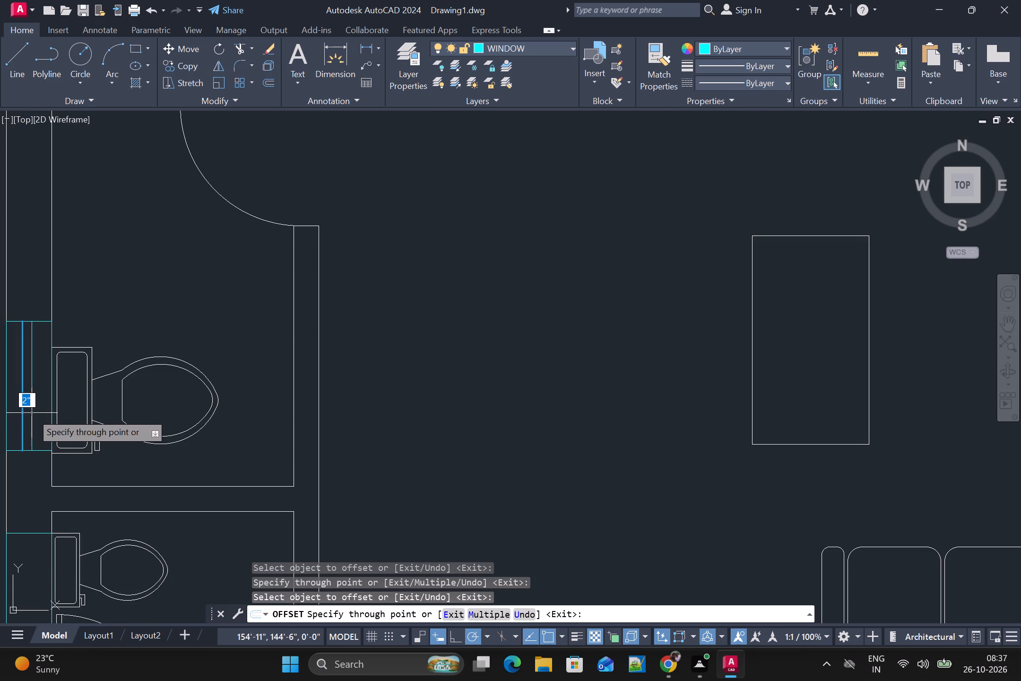
click(38, 411)
Offset two inner lines, about 3" apart, inside the window behind the smaller bathroom's toilet.
scroll(38, 411, down, 3)
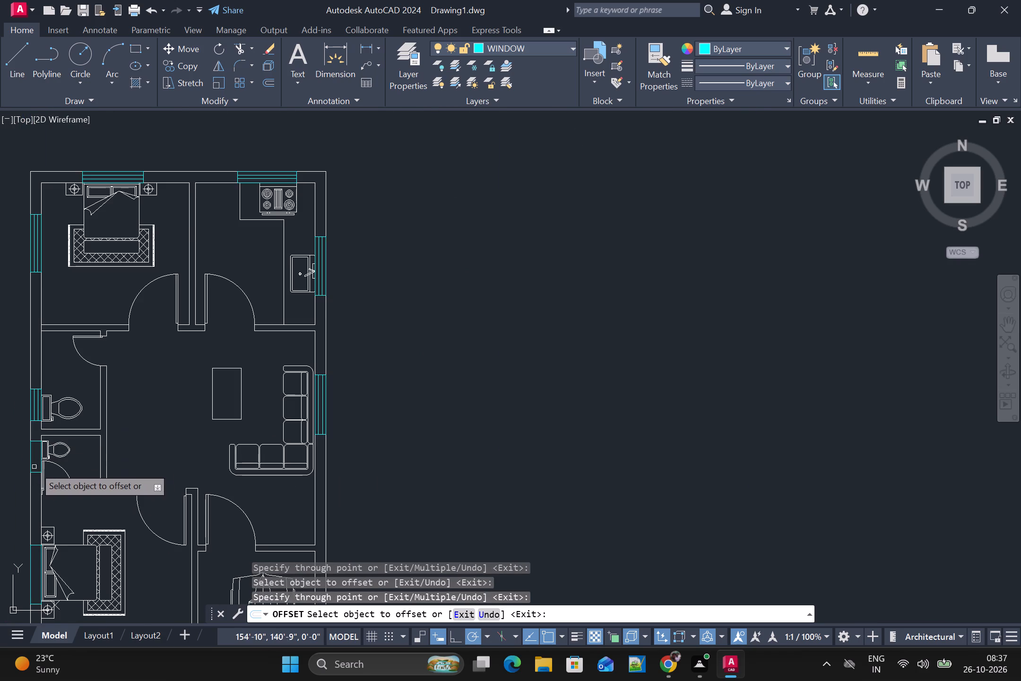
scroll(27, 460, up, 3)
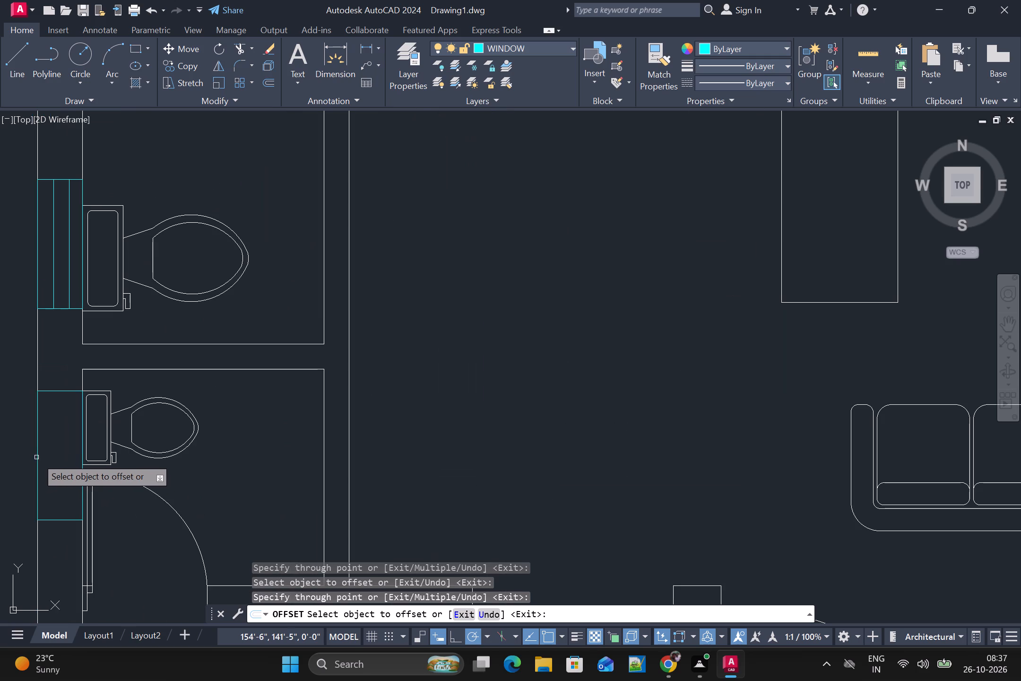
click(35, 459)
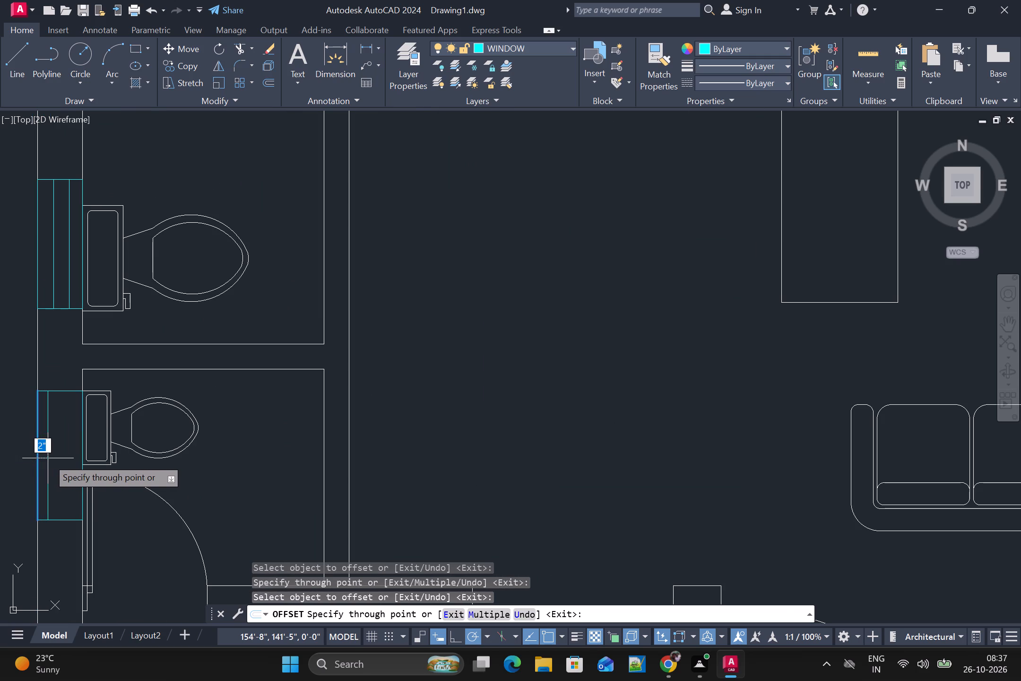
double_click(51, 458)
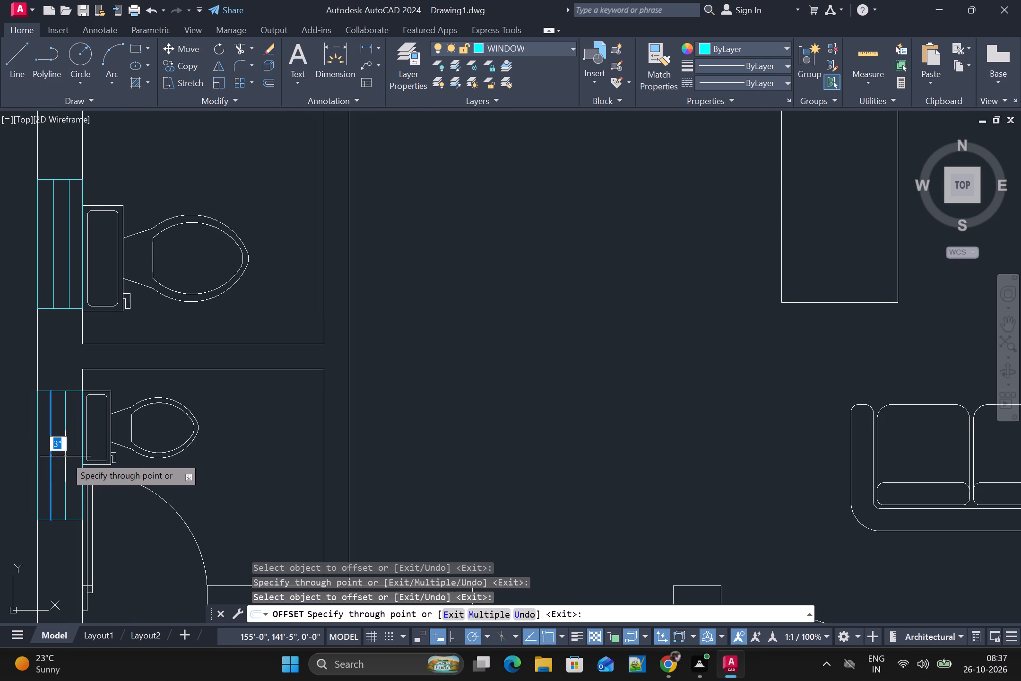
click(65, 456)
Offset two inner lines, about 3" apart, inside the window behind the bed in the bedroom beside the garage.
scroll(65, 456, down, 3)
scroll(69, 567, down, 1)
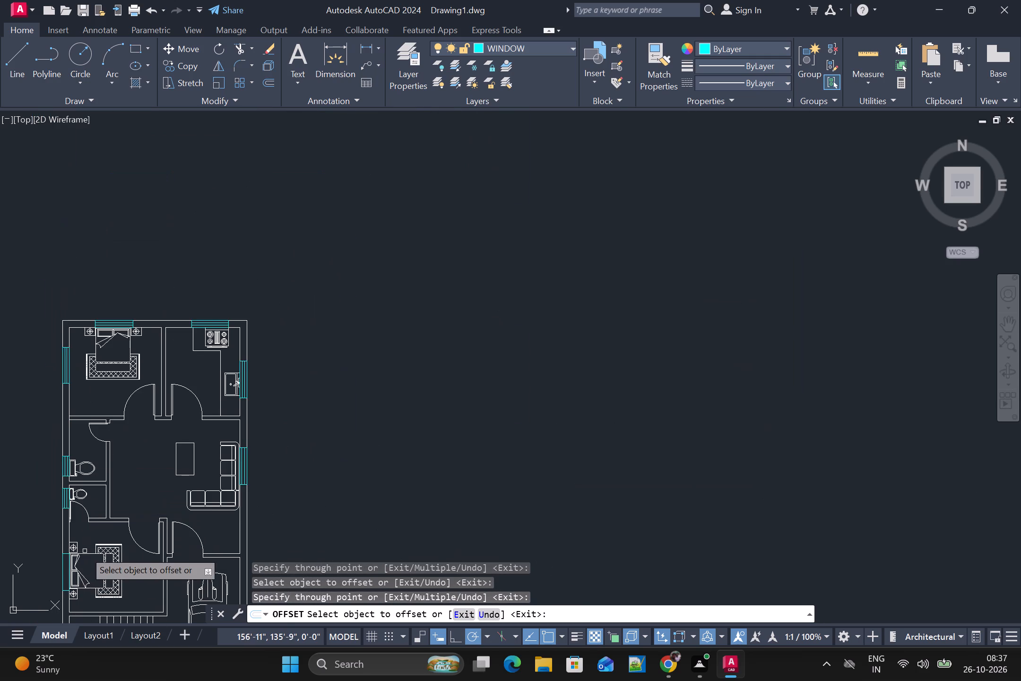
middle_drag(85, 550, 108, 419)
scroll(86, 429, up, 2)
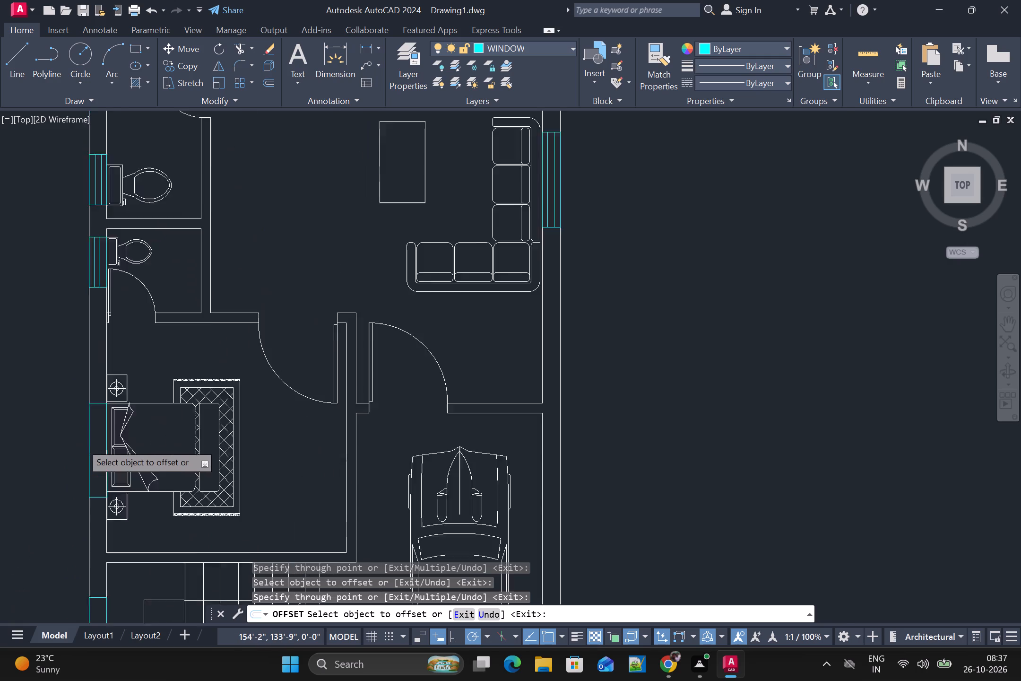
scroll(81, 443, up, 1)
click(95, 433)
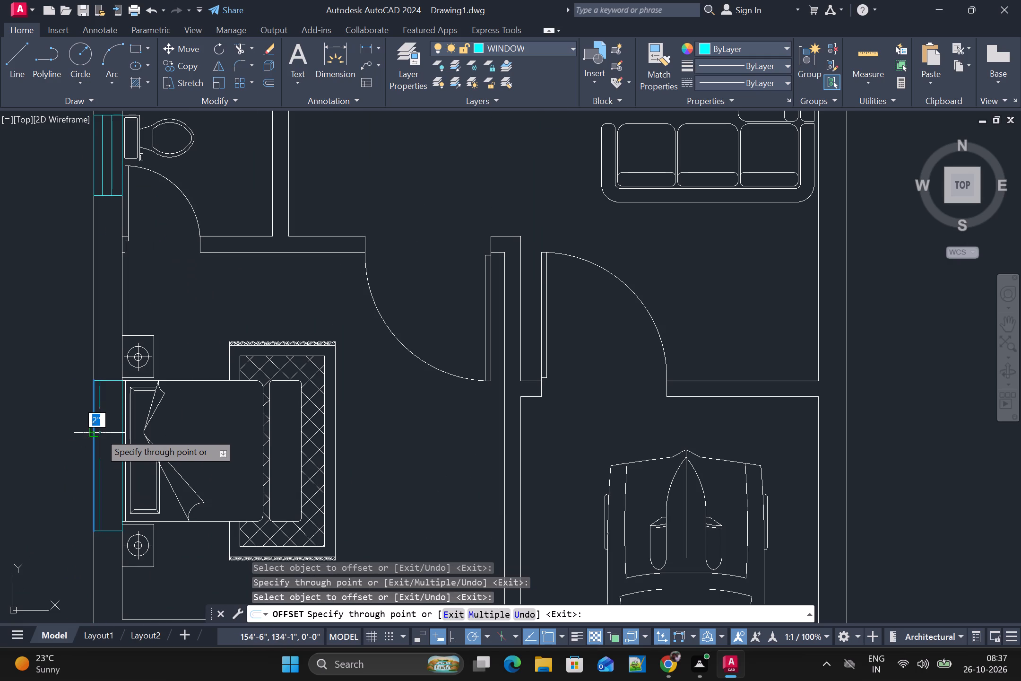
double_click(104, 432)
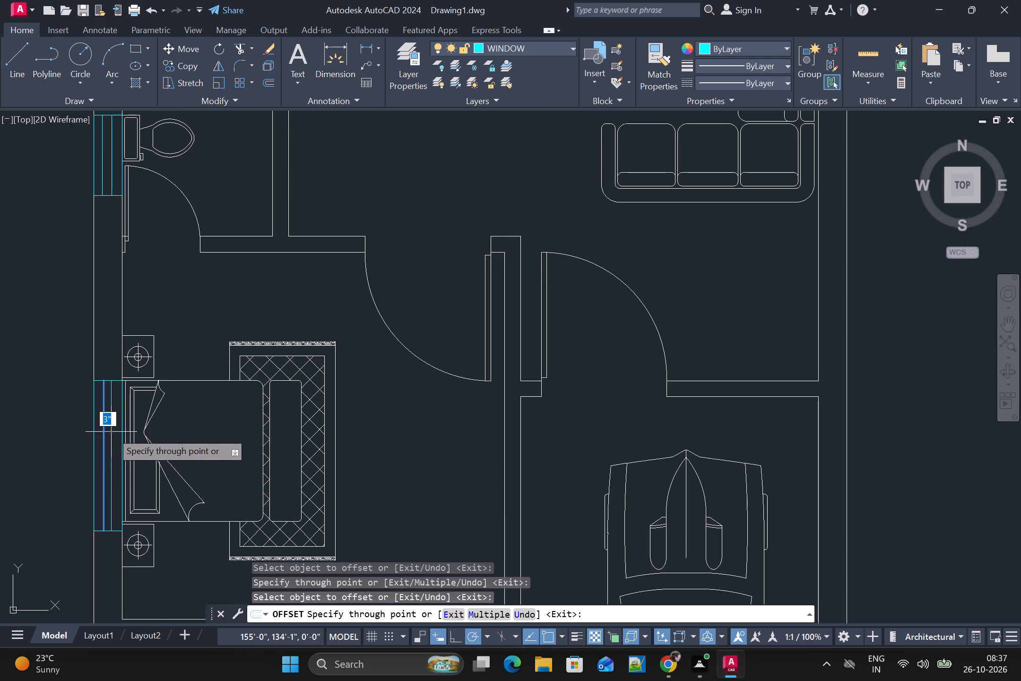
click(112, 432)
Offset two inner lines, about 3" apart, inside the staircase window and end the Offset command.
scroll(112, 437, down, 2)
scroll(105, 557, up, 4)
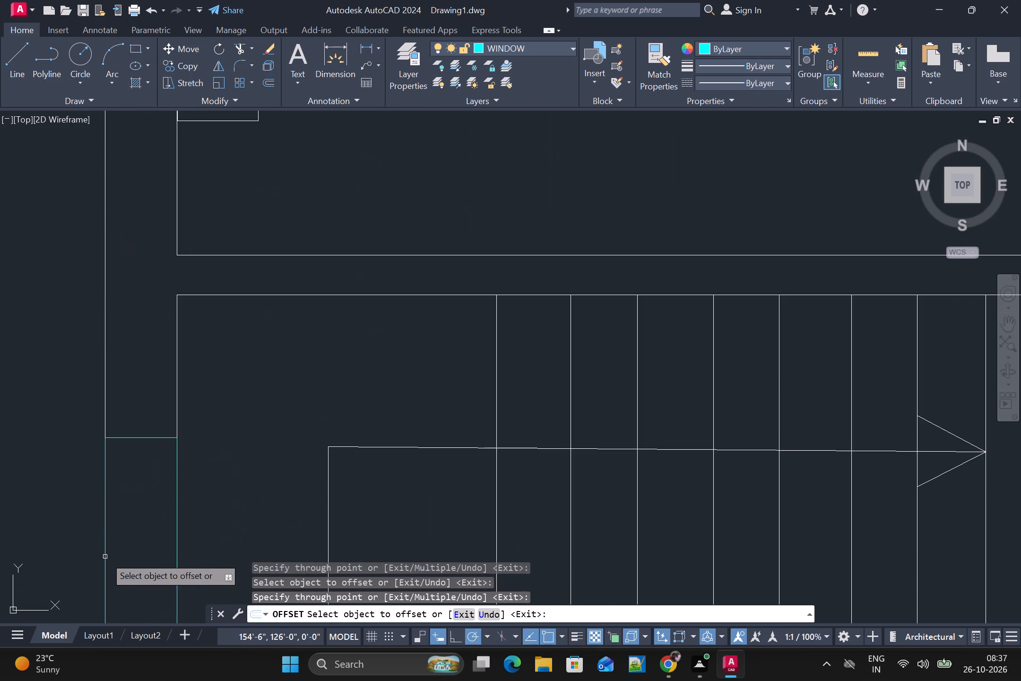
click(105, 557)
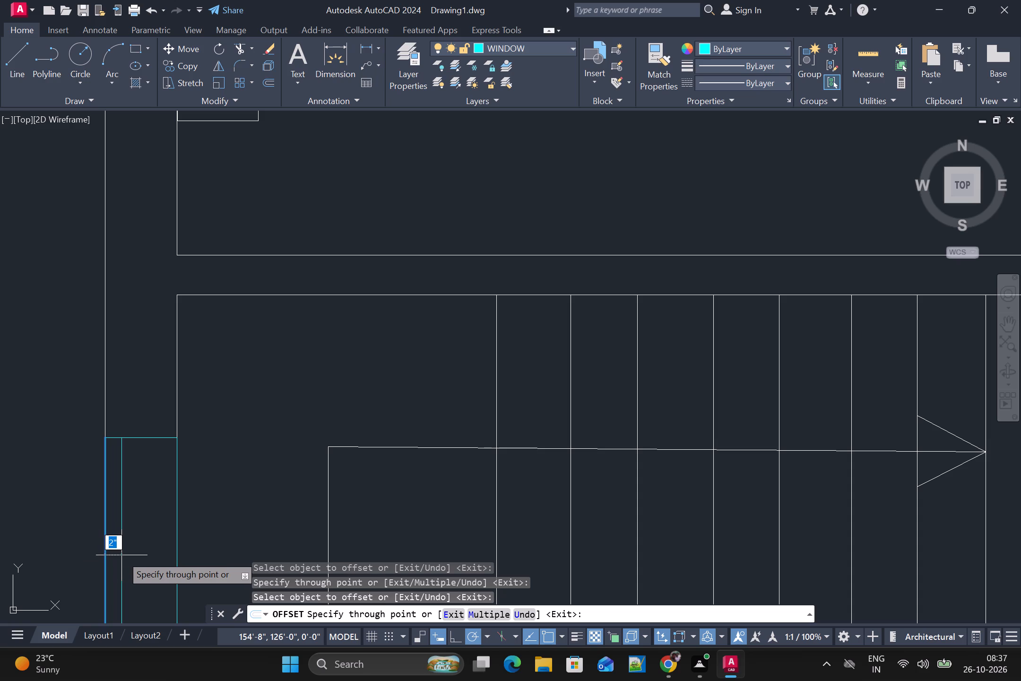
double_click(129, 553)
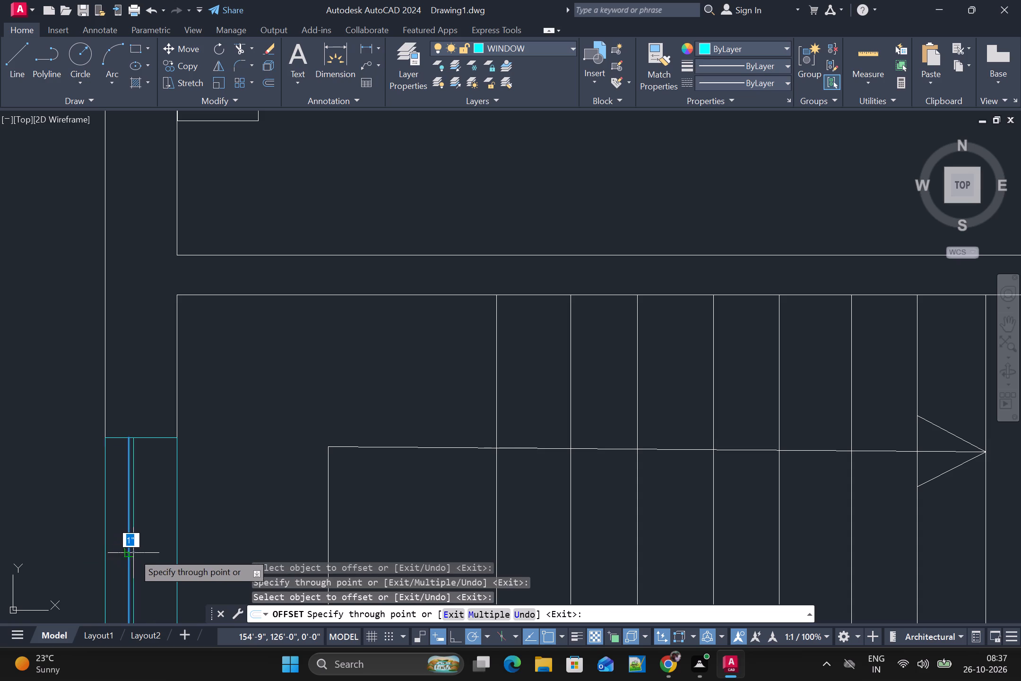
click(150, 551)
scroll(152, 551, down, 3)
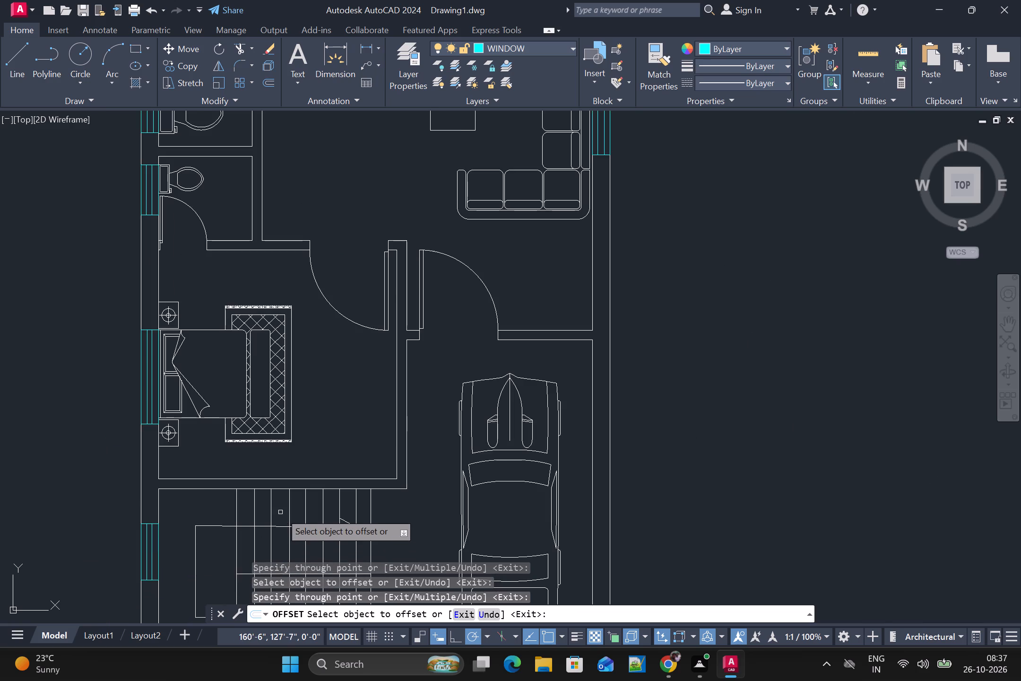
scroll(280, 511, down, 2)
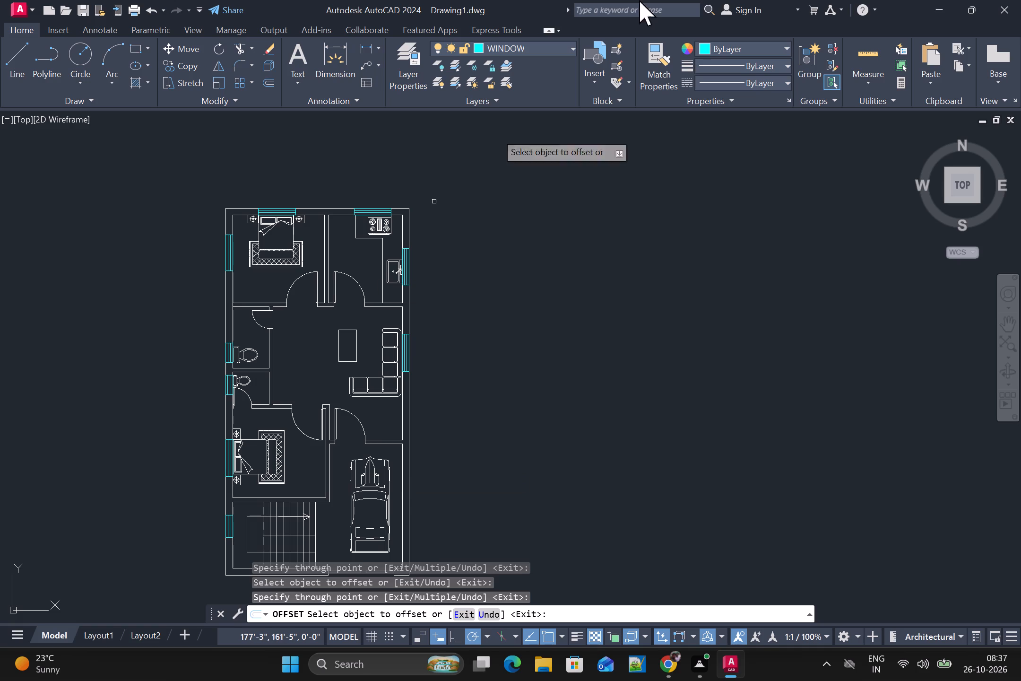
click(372, 486)
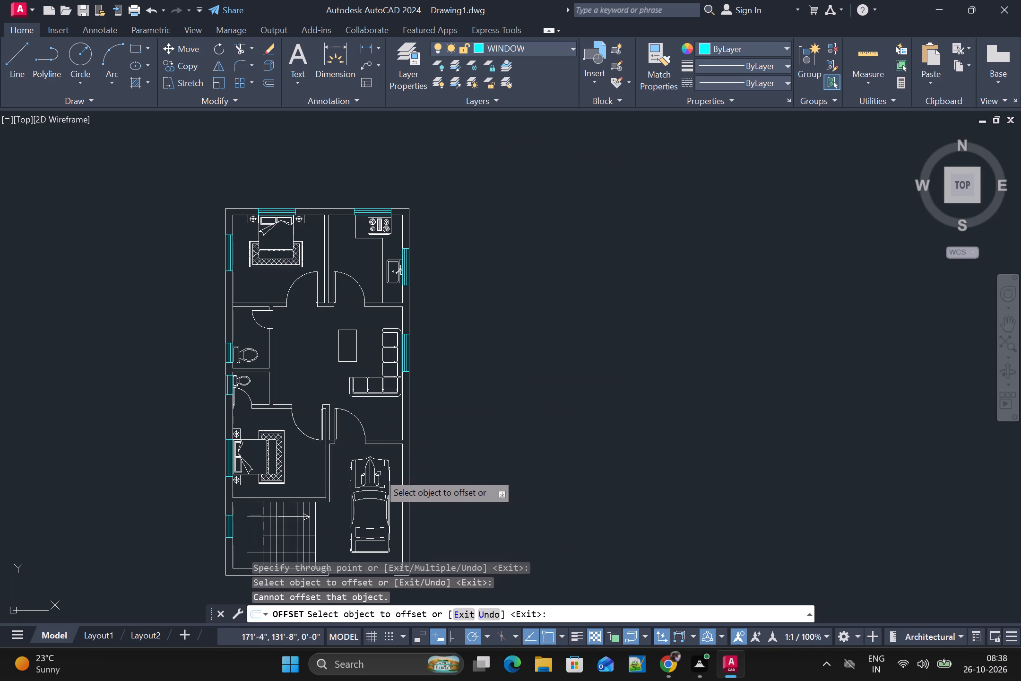
click(366, 470)
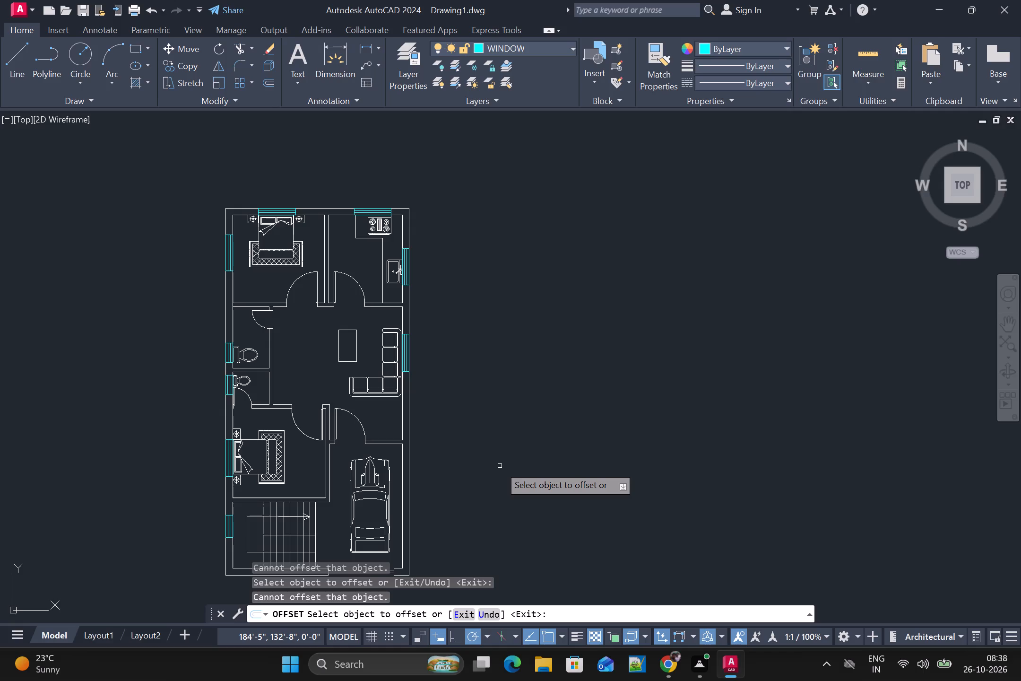
key(Escape)
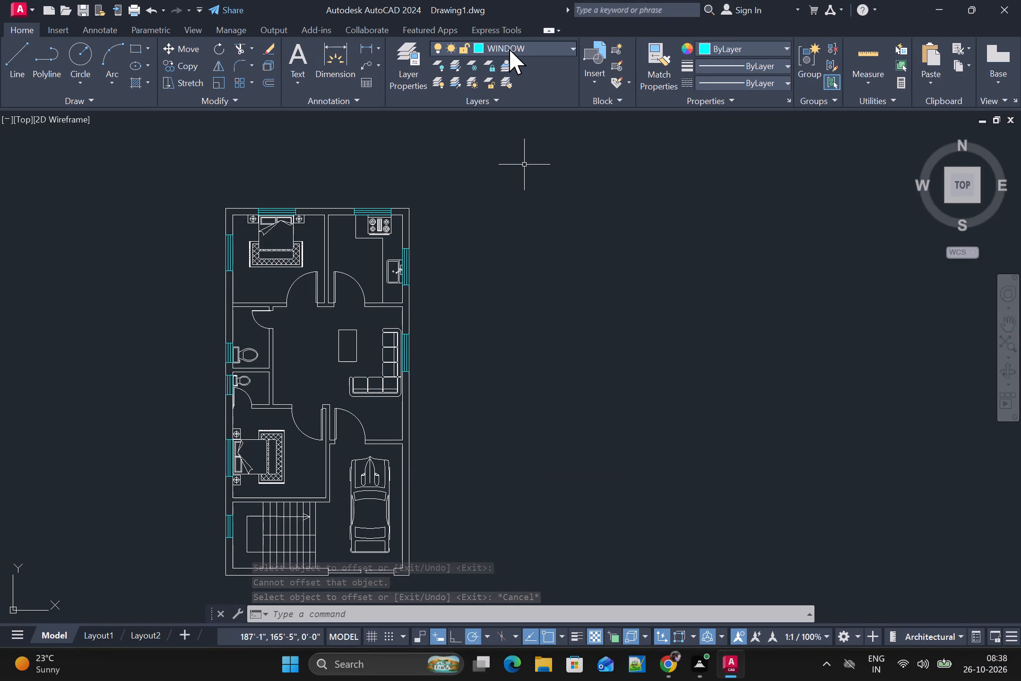
Assign the car in the garage to the WINDOW layer and clear the selection.
click(371, 488)
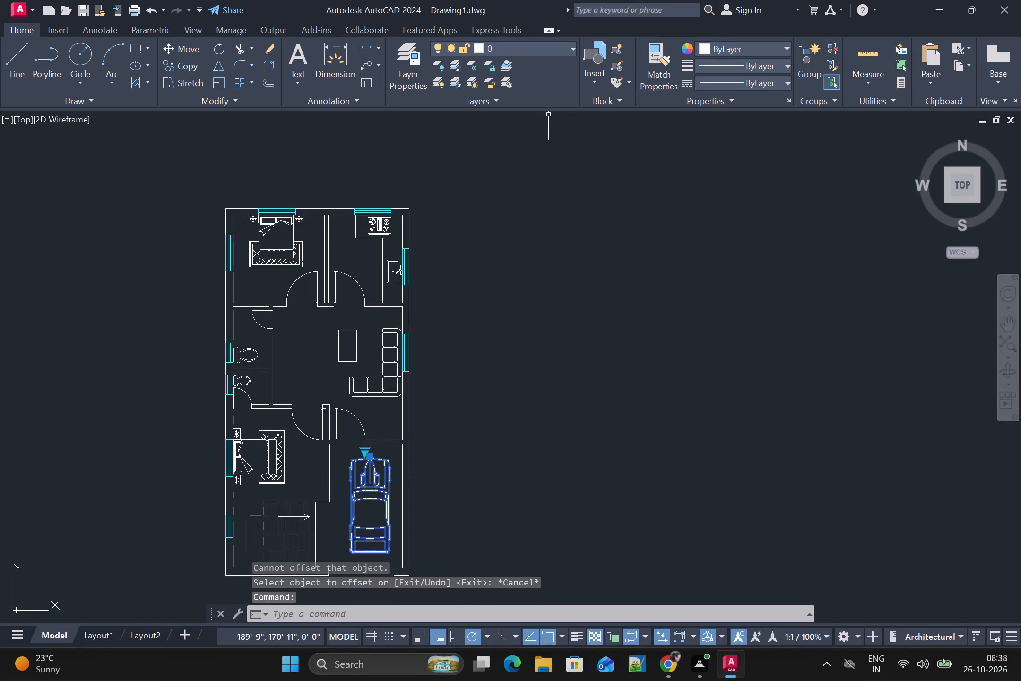
click(512, 51)
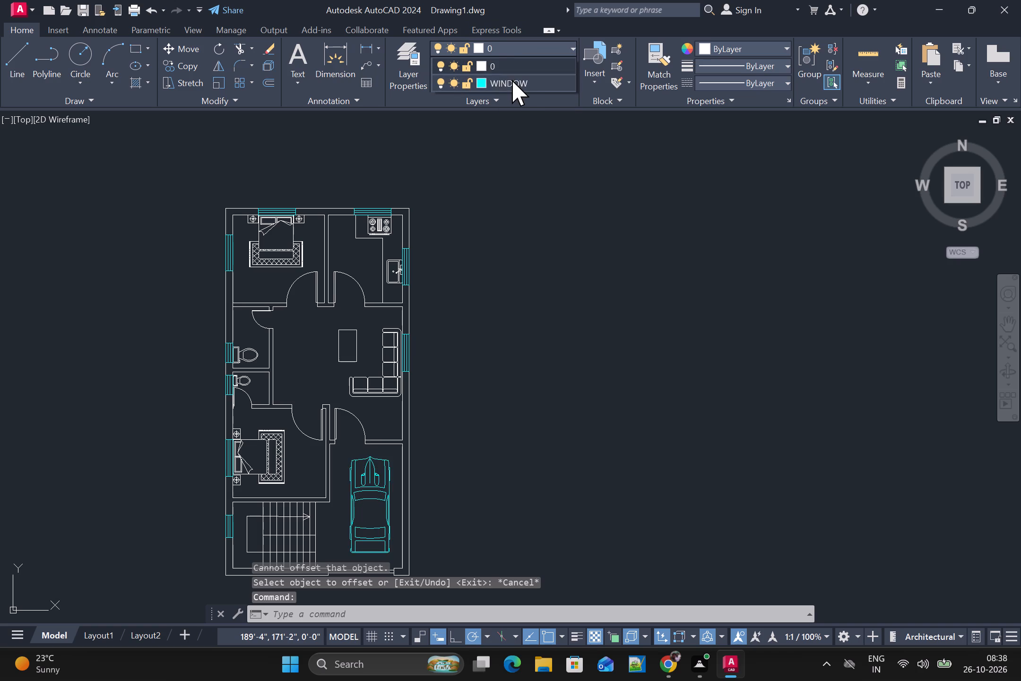
click(512, 80)
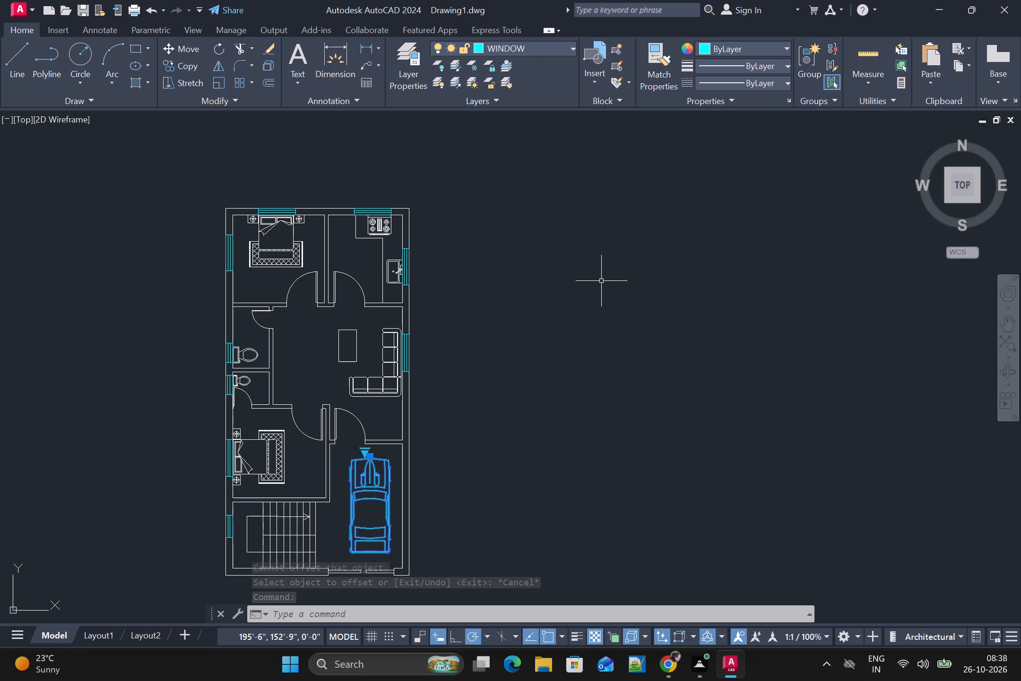
key(Escape)
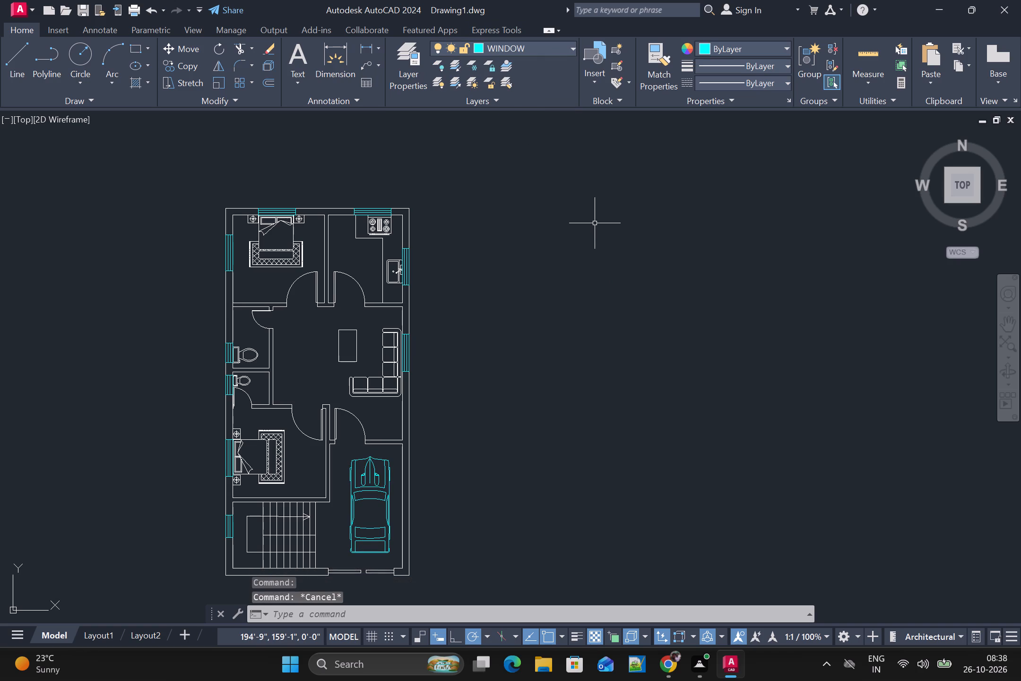
Examine the windows along the outer walls, the room layout and the car across the whole floor plan.
scroll(651, 410, down, 2)
scroll(640, 412, up, 2)
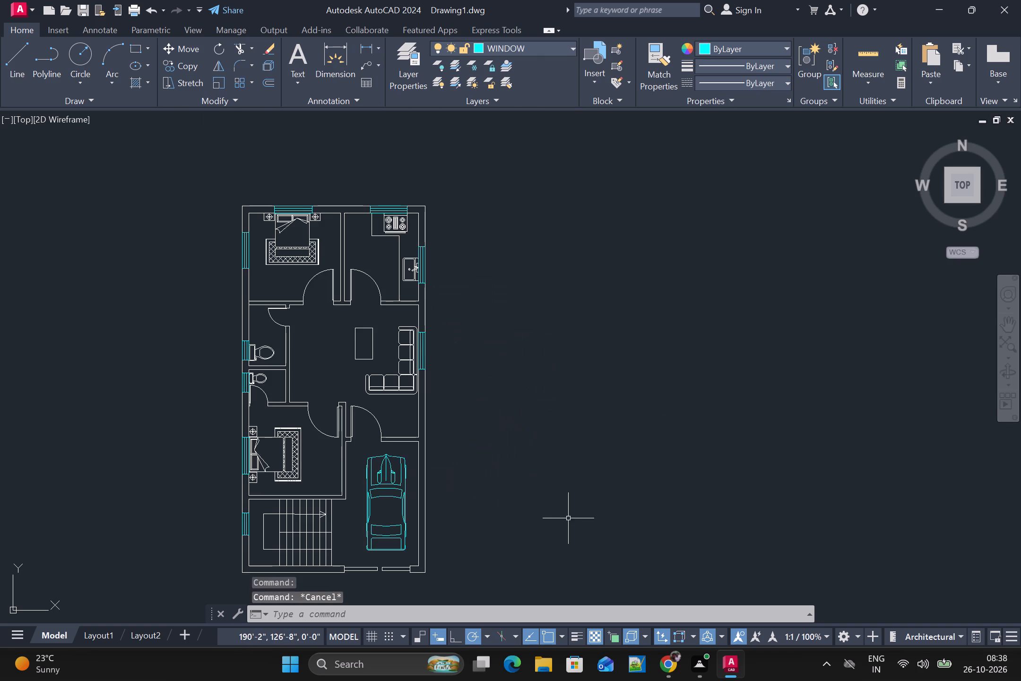
middle_drag(568, 518, 509, 406)
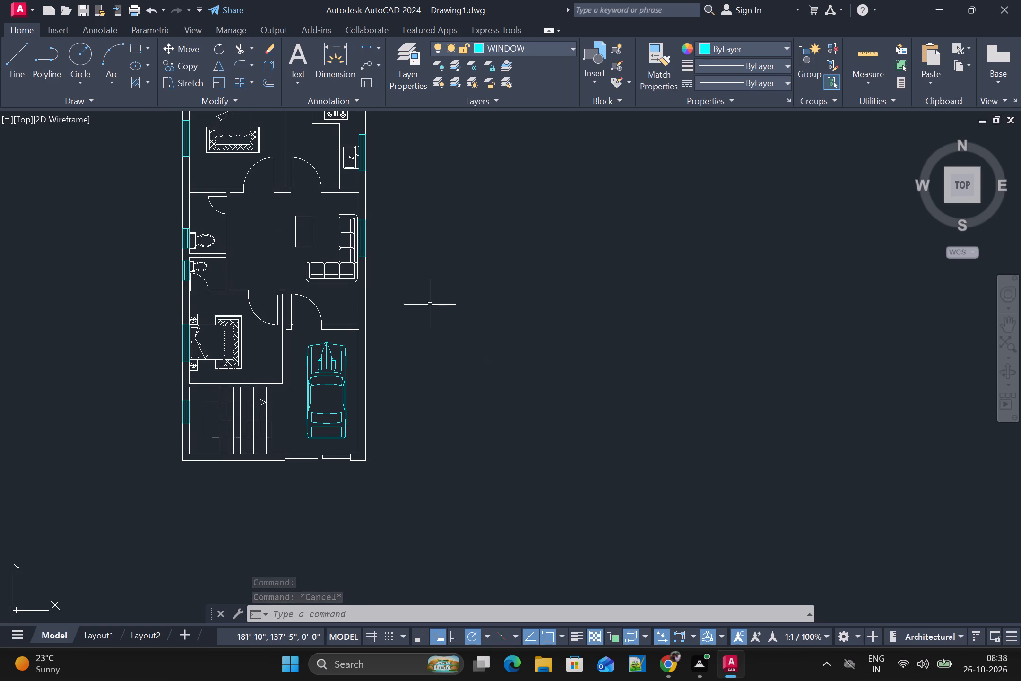
scroll(430, 293, up, 2)
scroll(430, 293, down, 1)
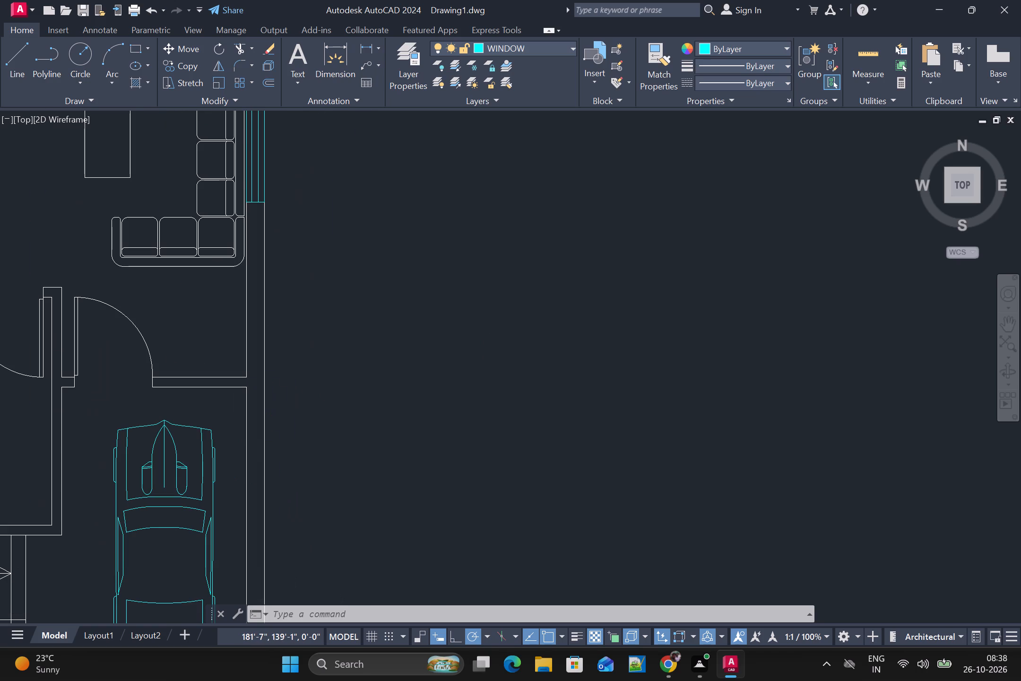
scroll(430, 293, down, 2)
scroll(308, 181, up, 3)
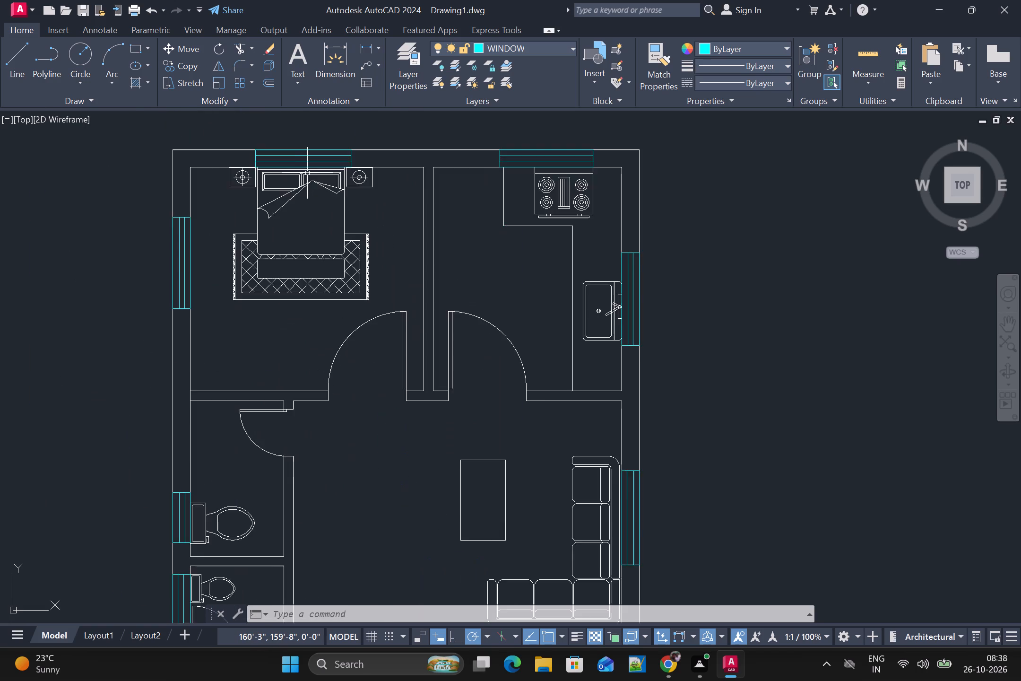
scroll(307, 173, up, 1)
scroll(307, 172, down, 2)
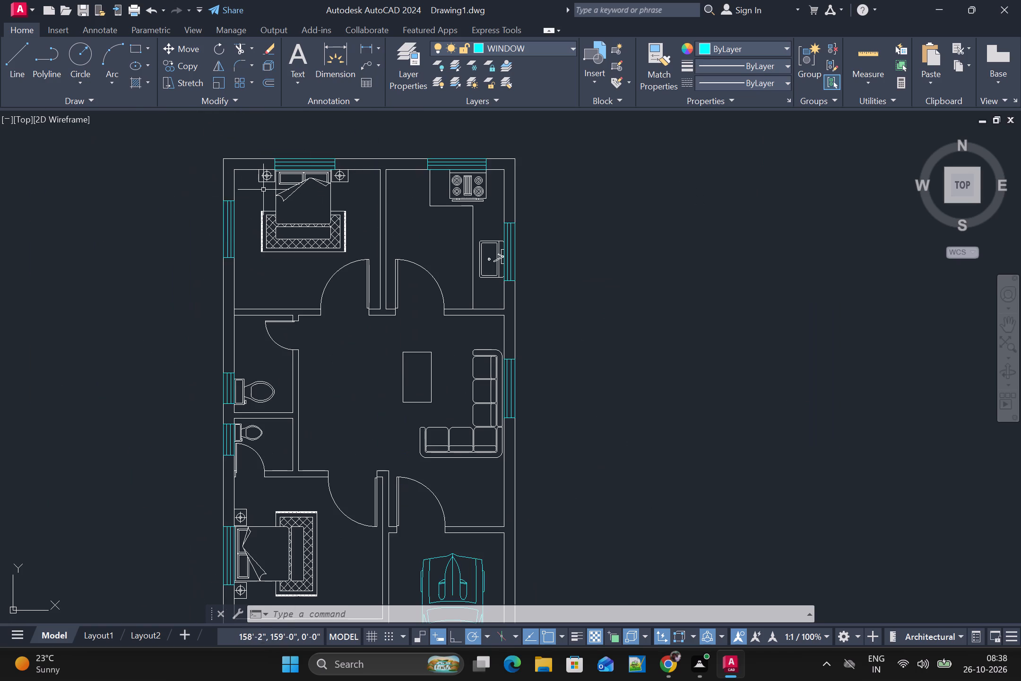
scroll(221, 222, up, 2)
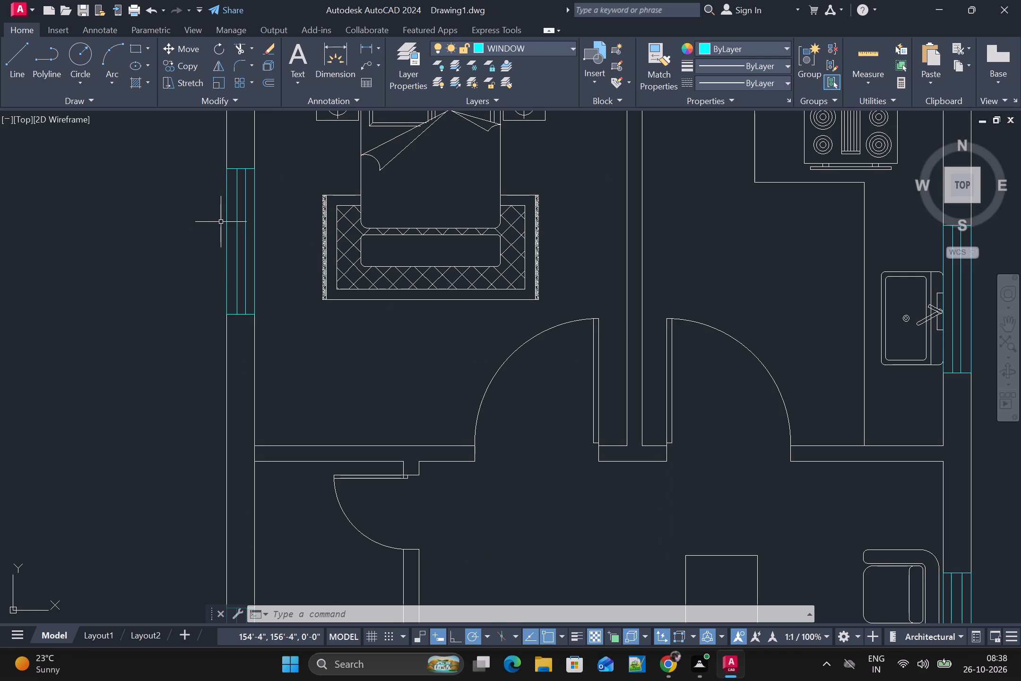
scroll(221, 222, down, 4)
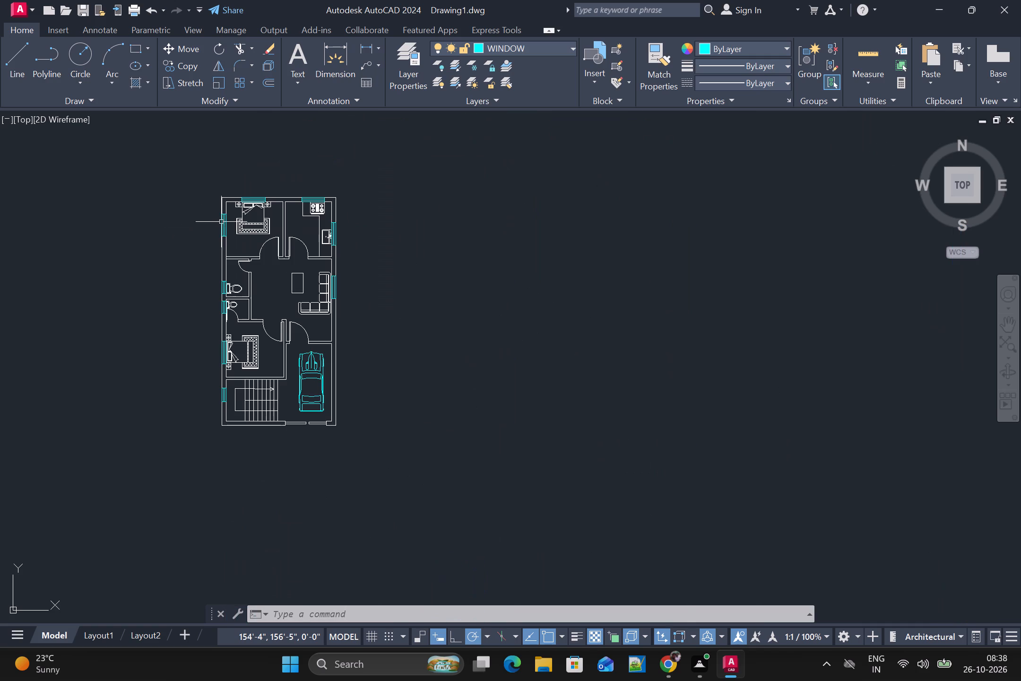
scroll(337, 442, up, 3)
scroll(331, 437, down, 2)
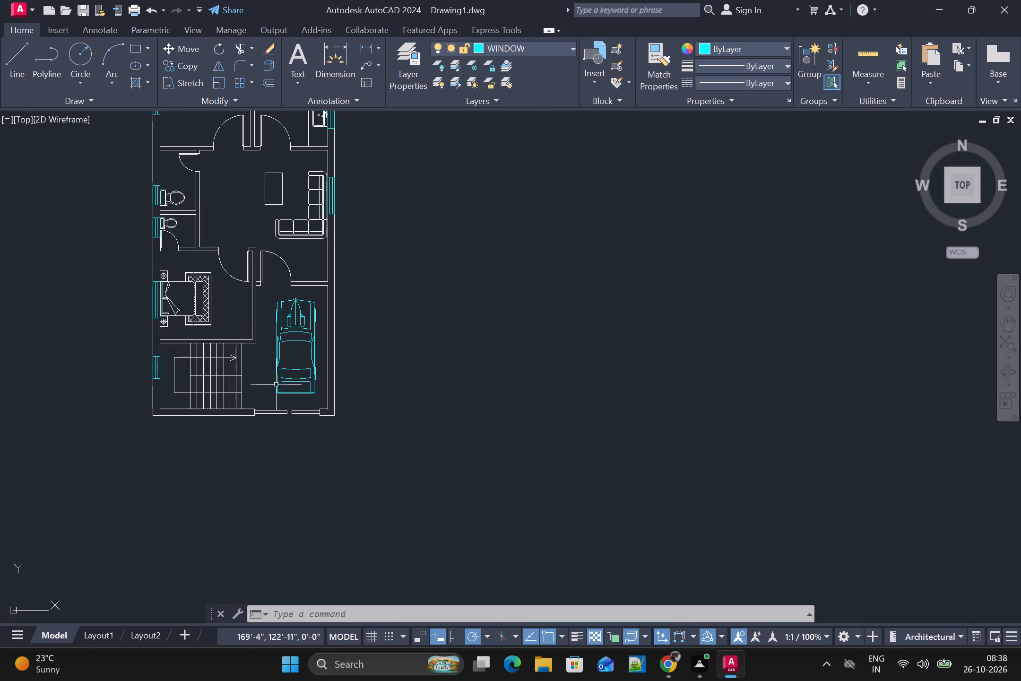
scroll(180, 202, down, 1)
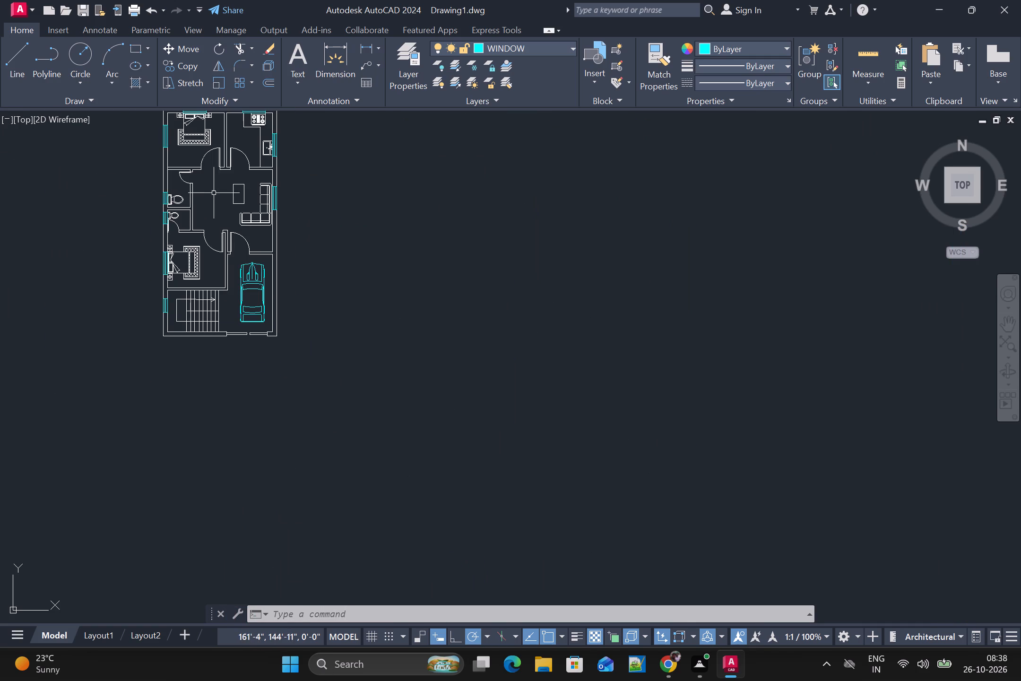
middle_drag(212, 190, 238, 374)
scroll(195, 347, up, 3)
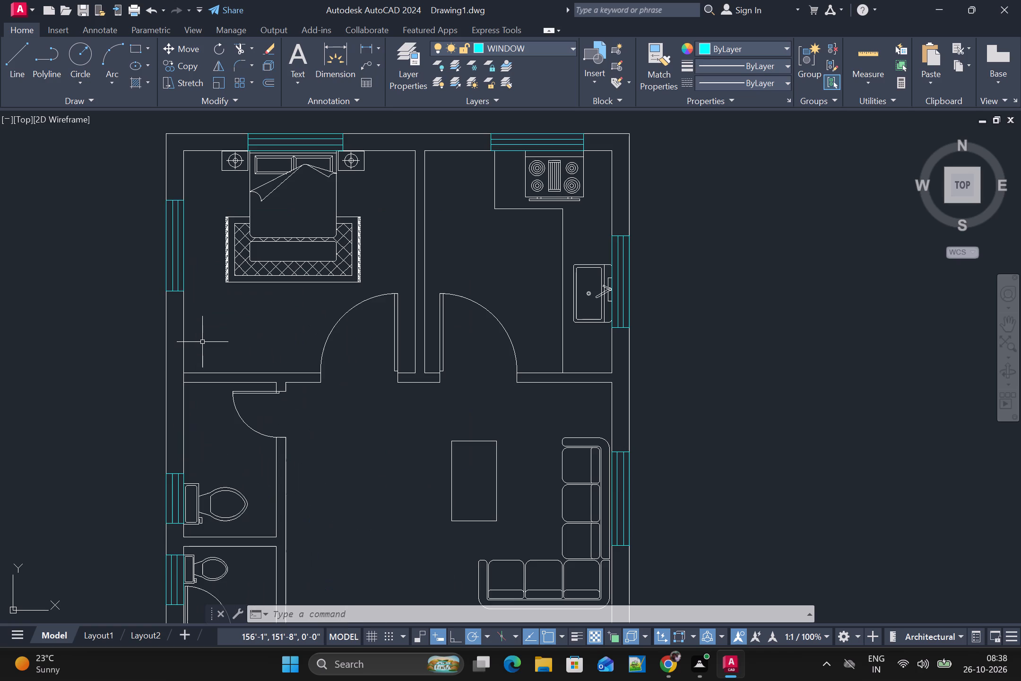
Make layer 0 the current layer.
key(d)
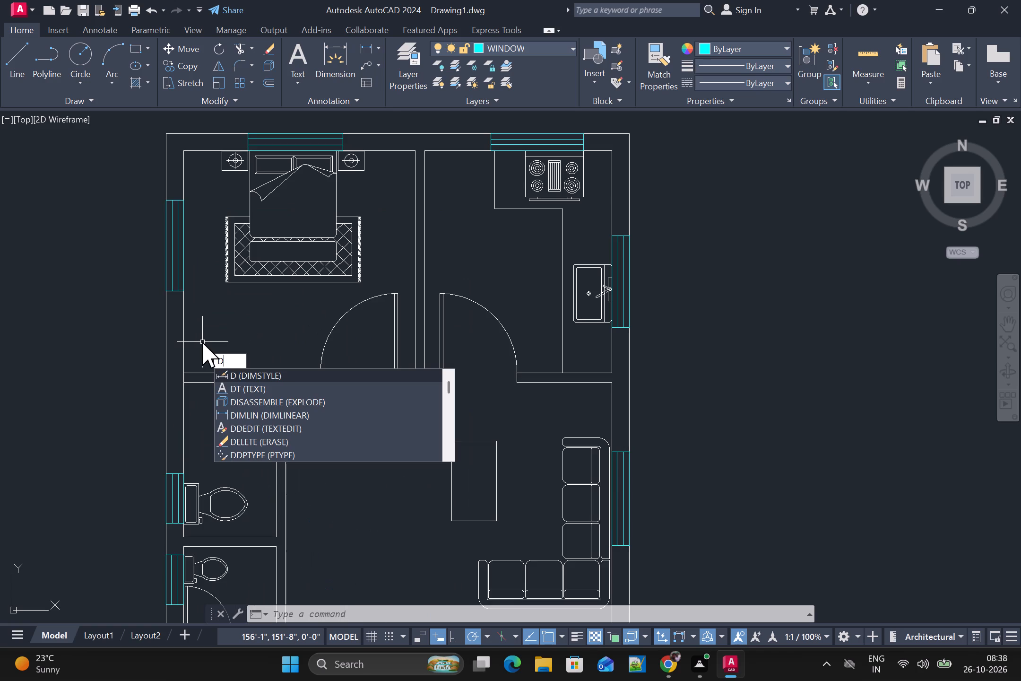
key(Escape)
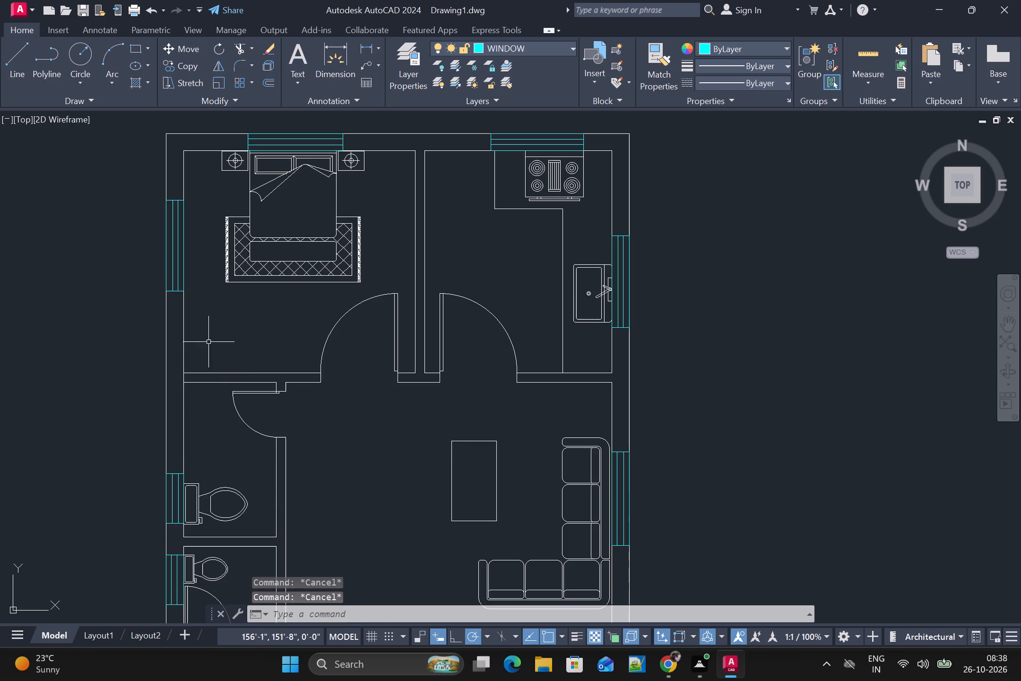
click(527, 46)
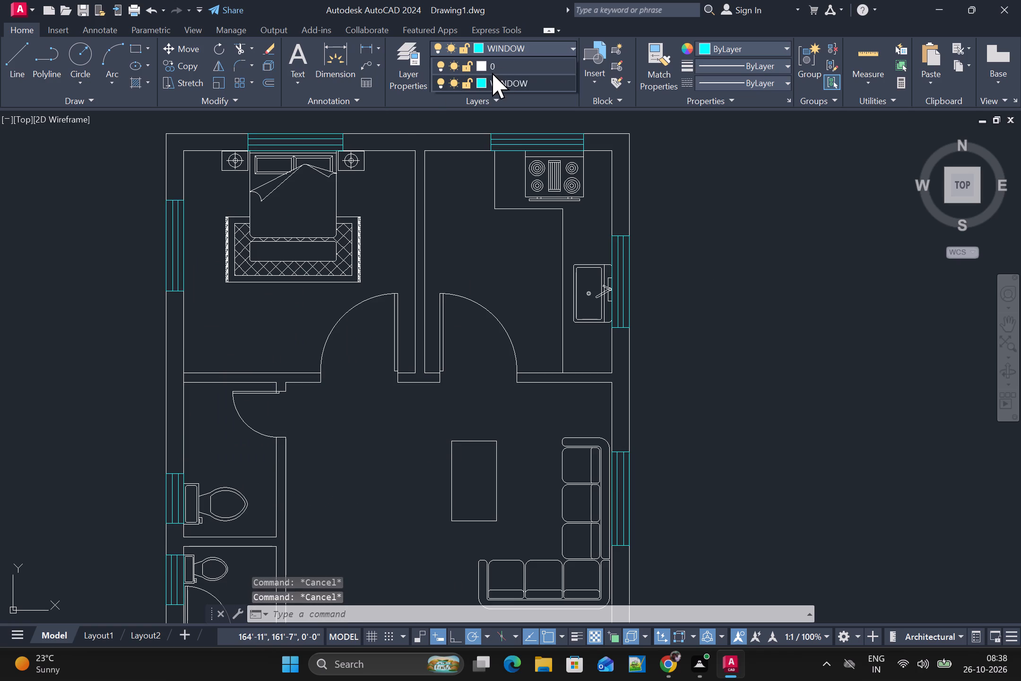
click(494, 61)
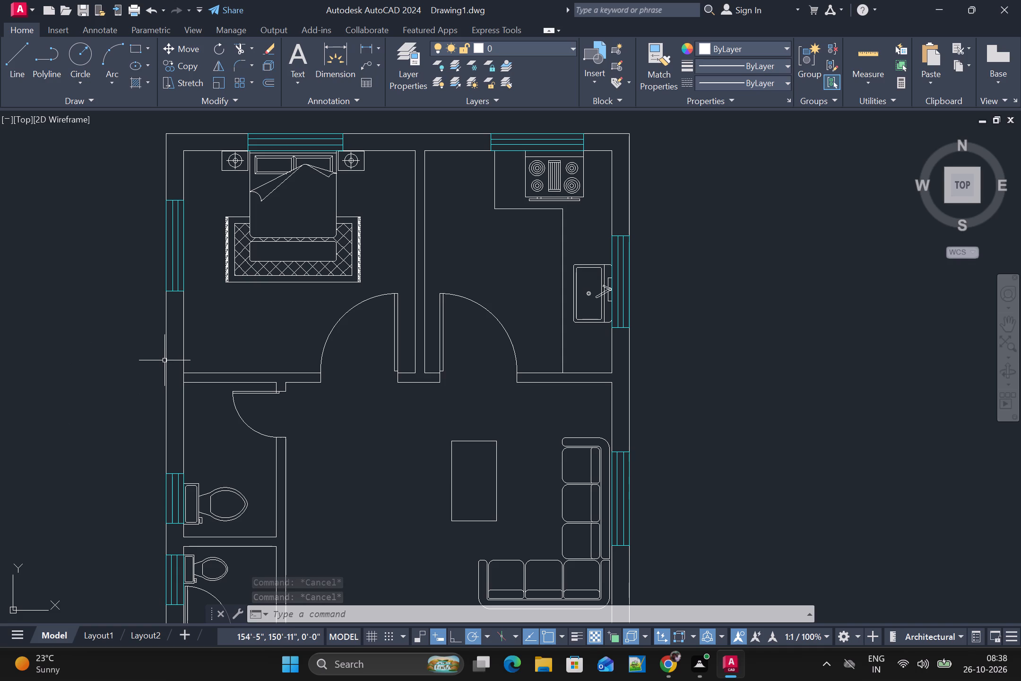
Add the single-line text BEDROOM in the open area below the bed, with a height of about 5" and rotation 0.
text(DT)
key(space)
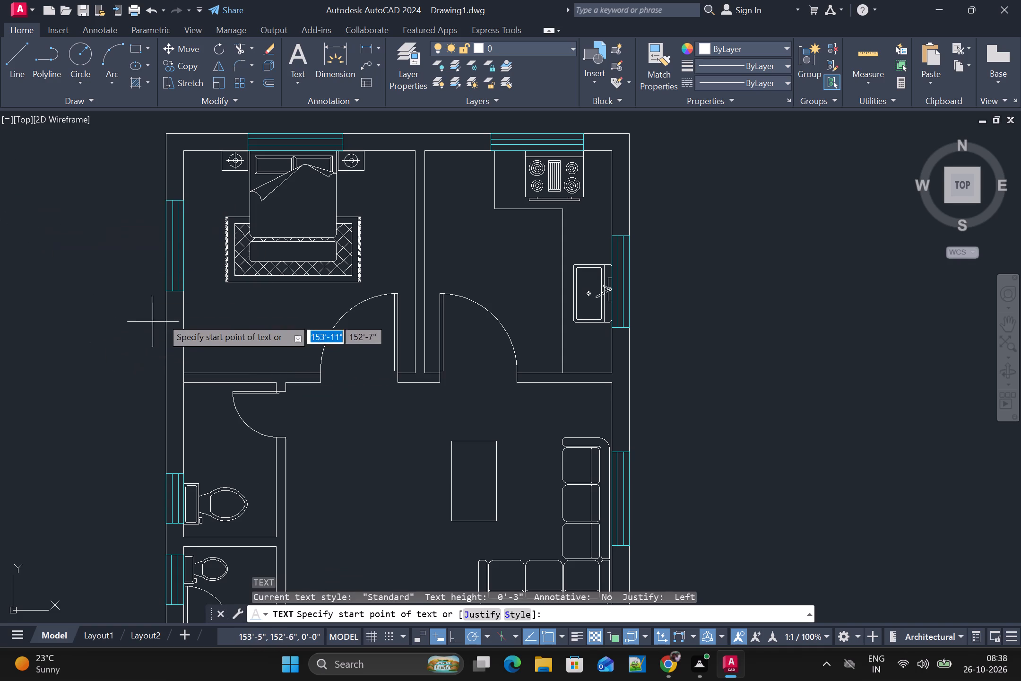
scroll(211, 312, up, 1)
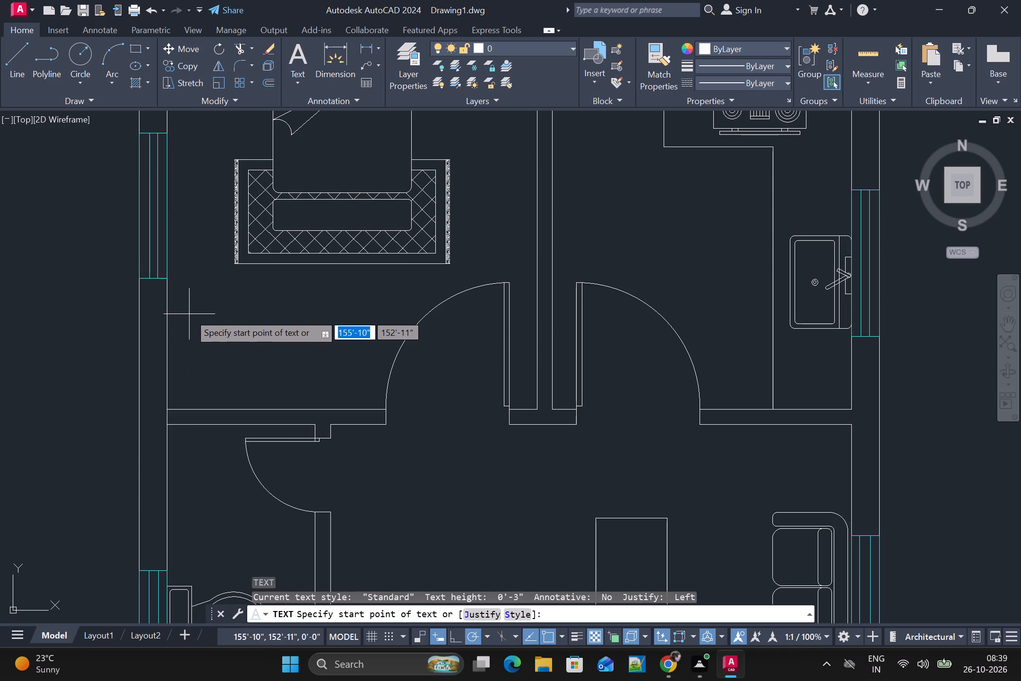
click(189, 306)
scroll(189, 330, up, 2)
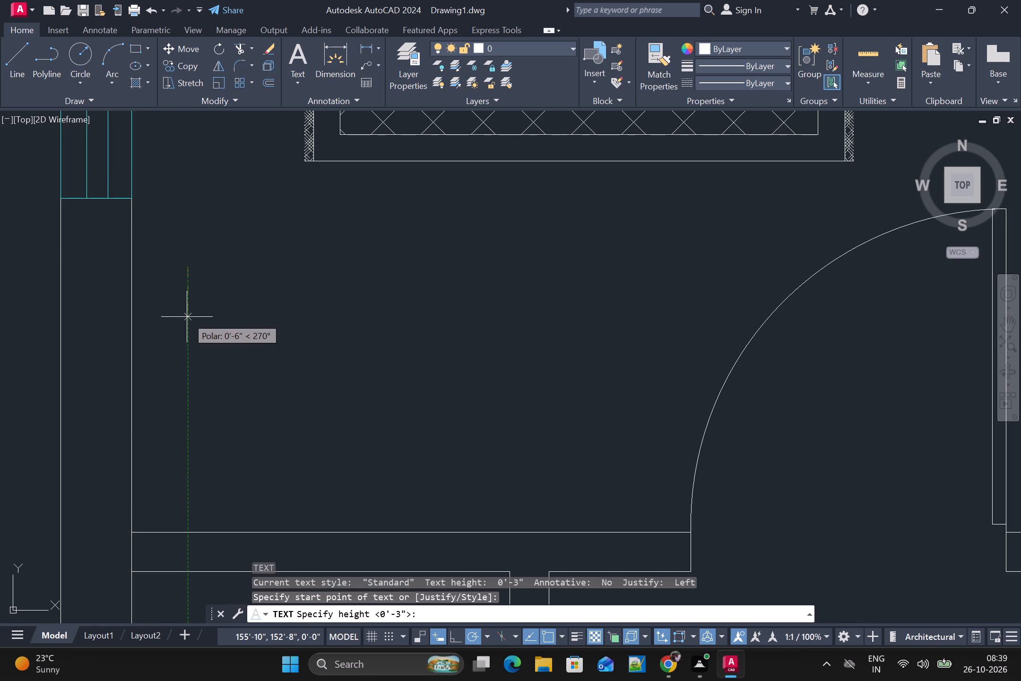
click(192, 304)
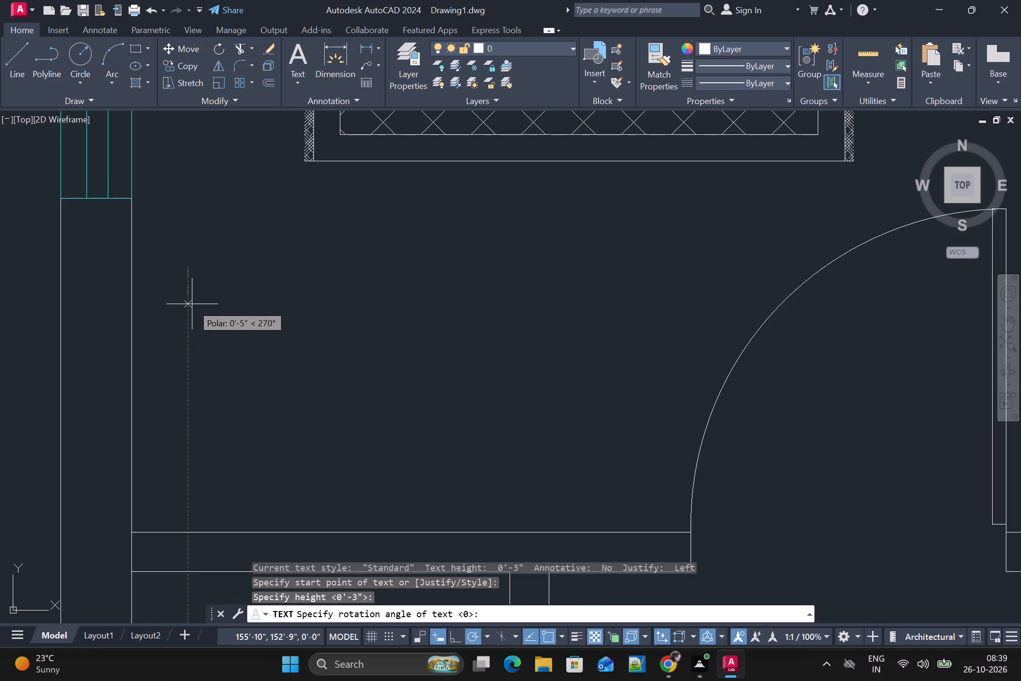
key(0)
key(Return)
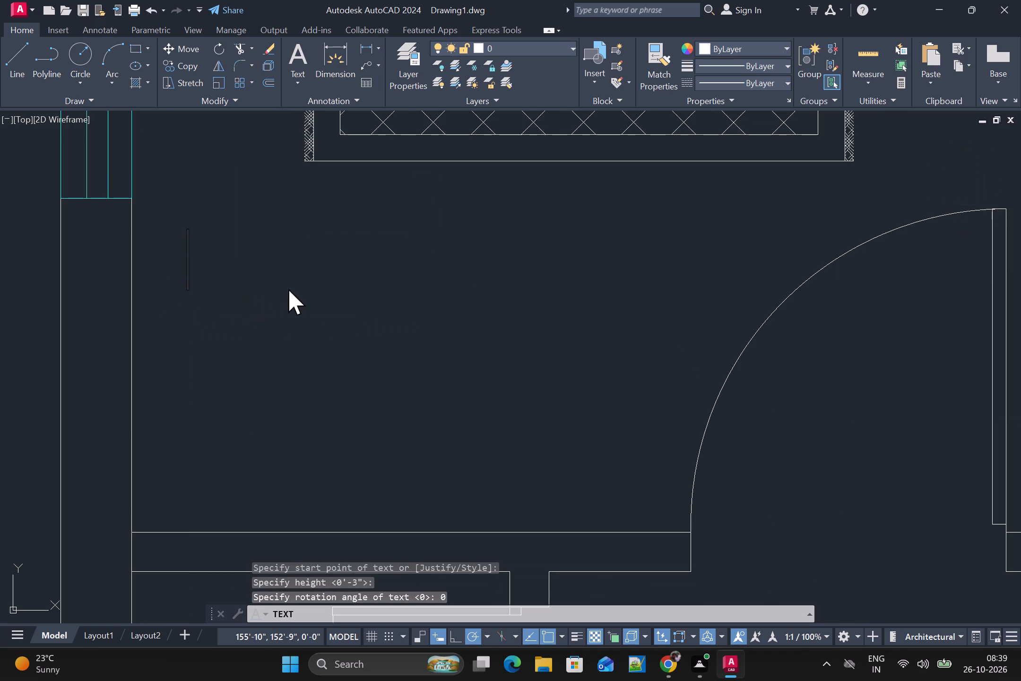
text(BEDROO)
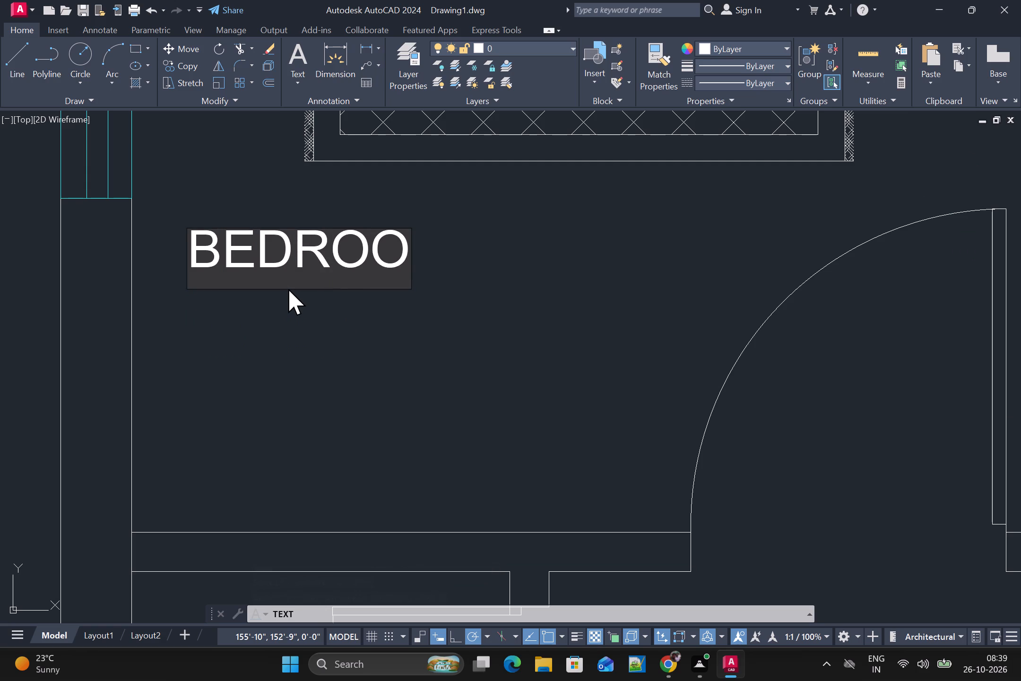
key(m)
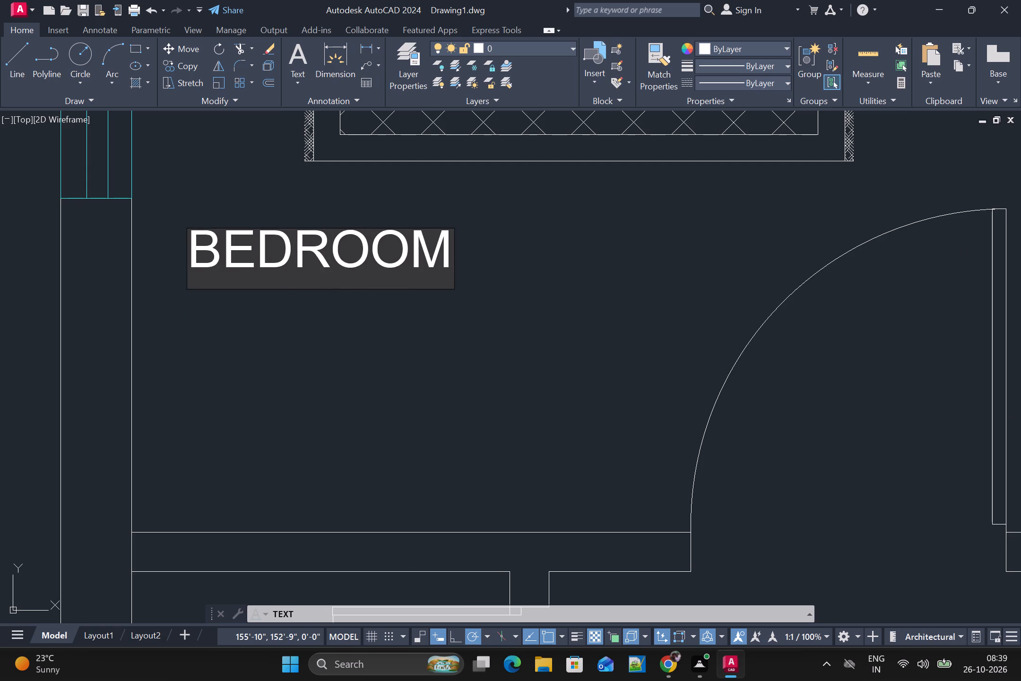
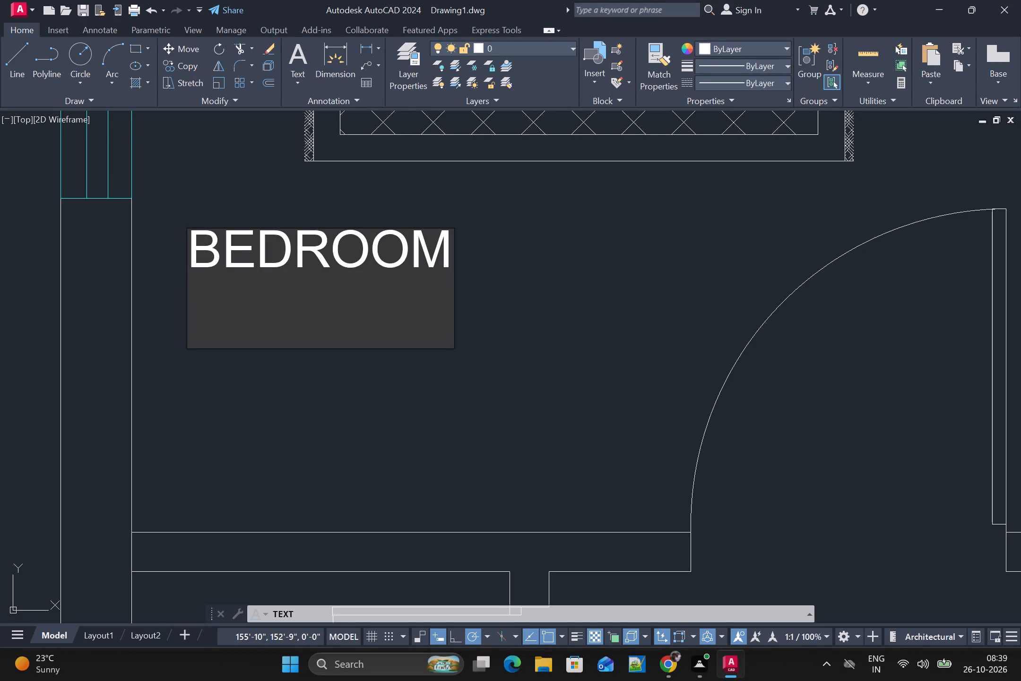
Enter 10' X 10'10" as the second line of text under the BEDROOM label.
key(1)
key(0)
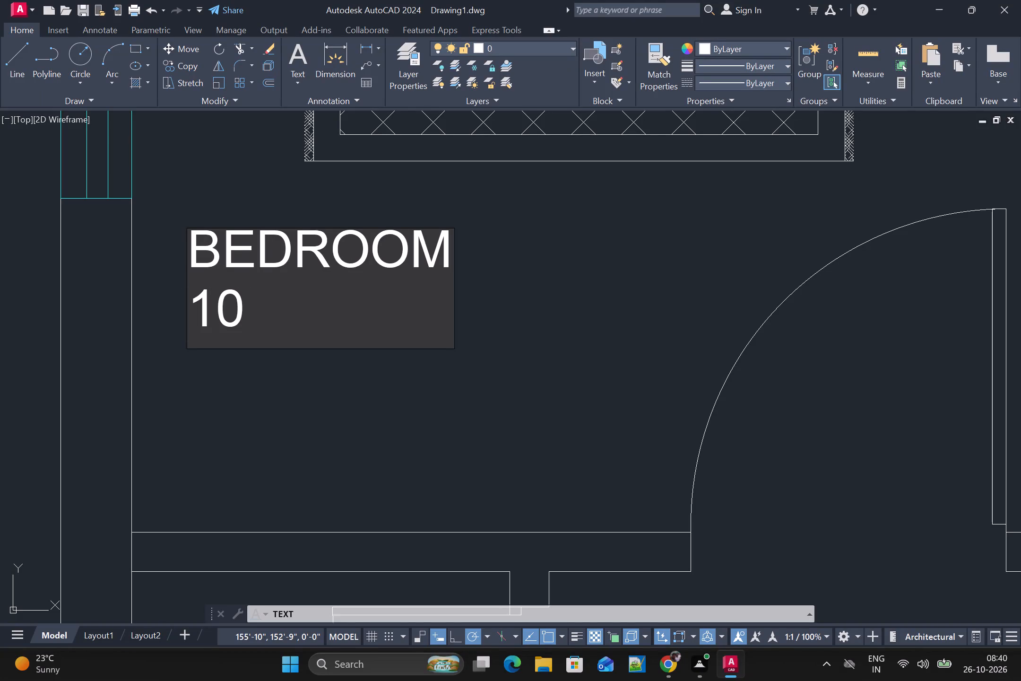
key(apostrophe)
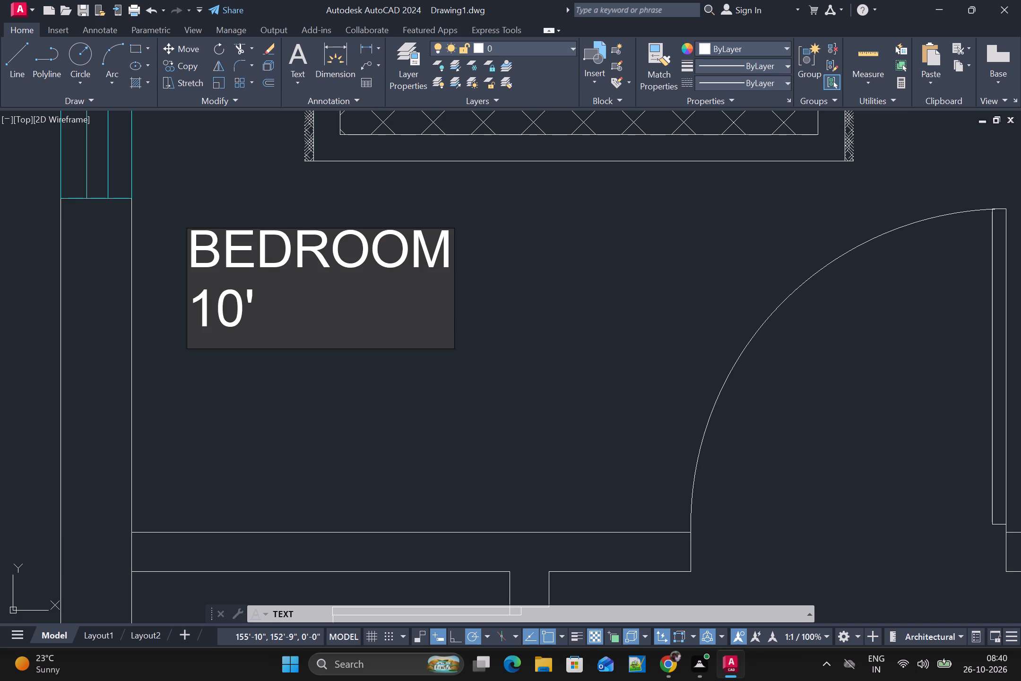
key(space)
text(X)
key(space)
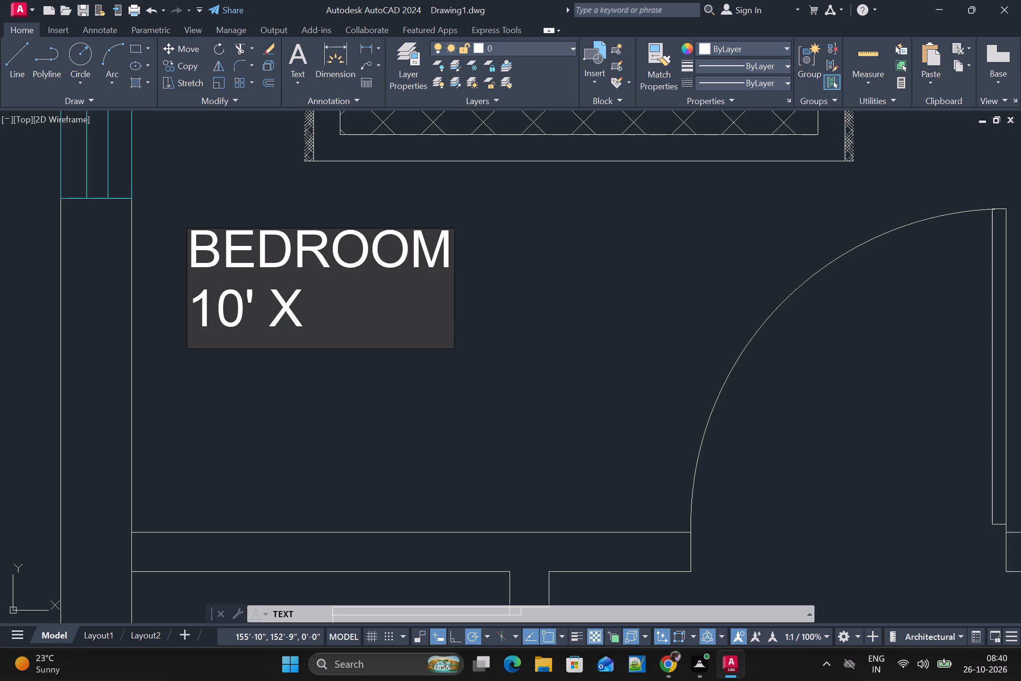
key(1)
text(0')
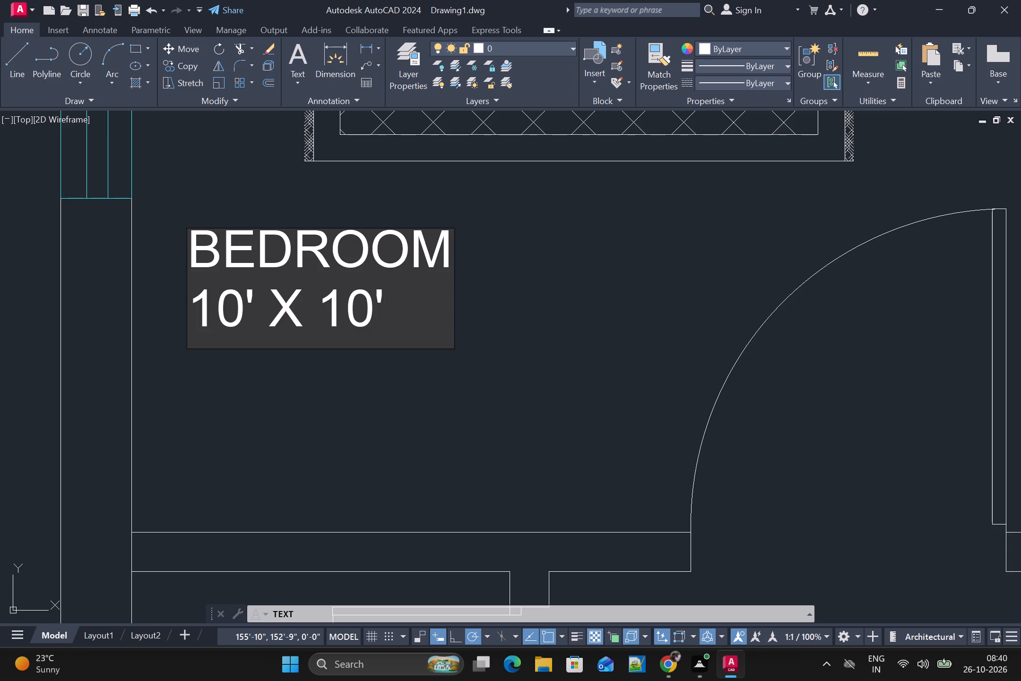
key(1)
key(0)
key(shift+quotedbl)
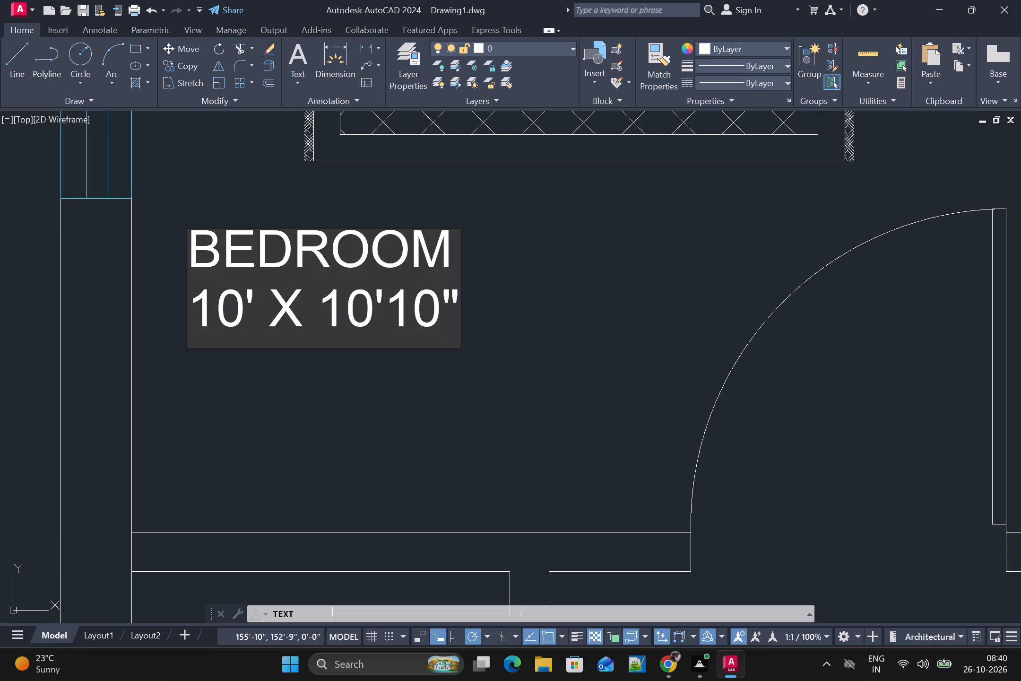
Add the single-line text KITCHEN in the open floor area of the kitchen, beside the L-shaped counter.
scroll(335, 176, down, 1)
scroll(498, 320, down, 1)
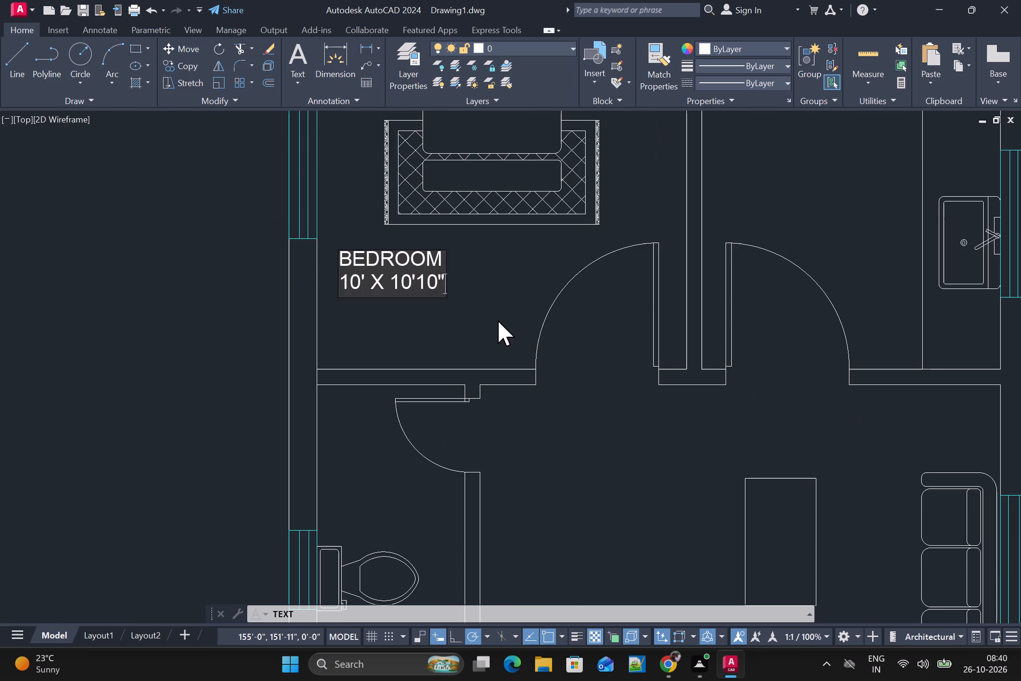
middle_drag(500, 310, 249, 453)
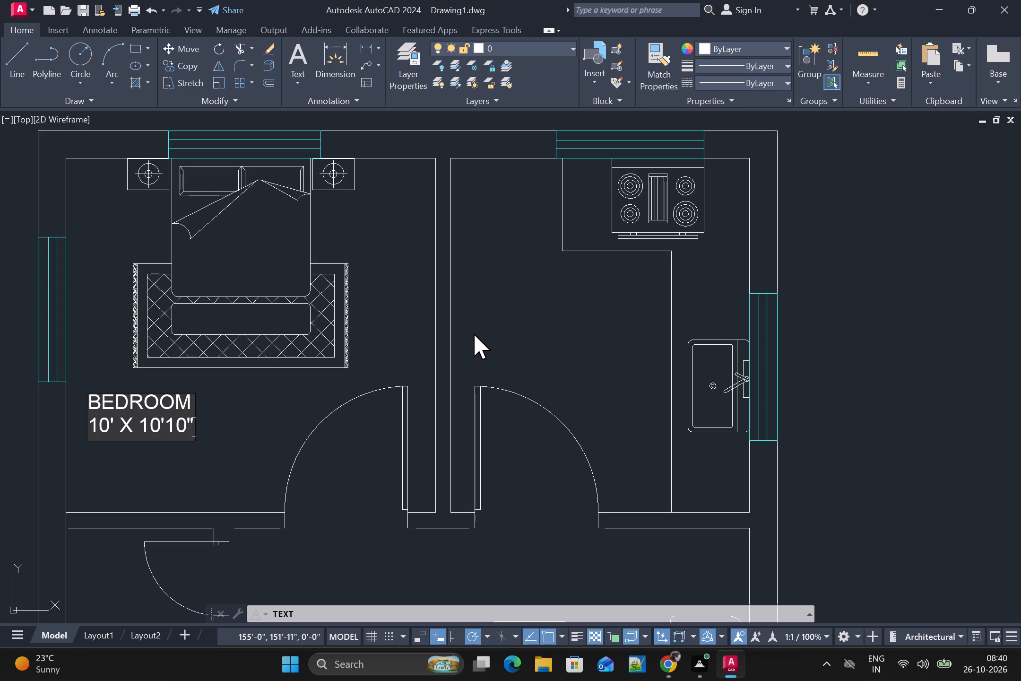
click(477, 305)
text(KITCHR)
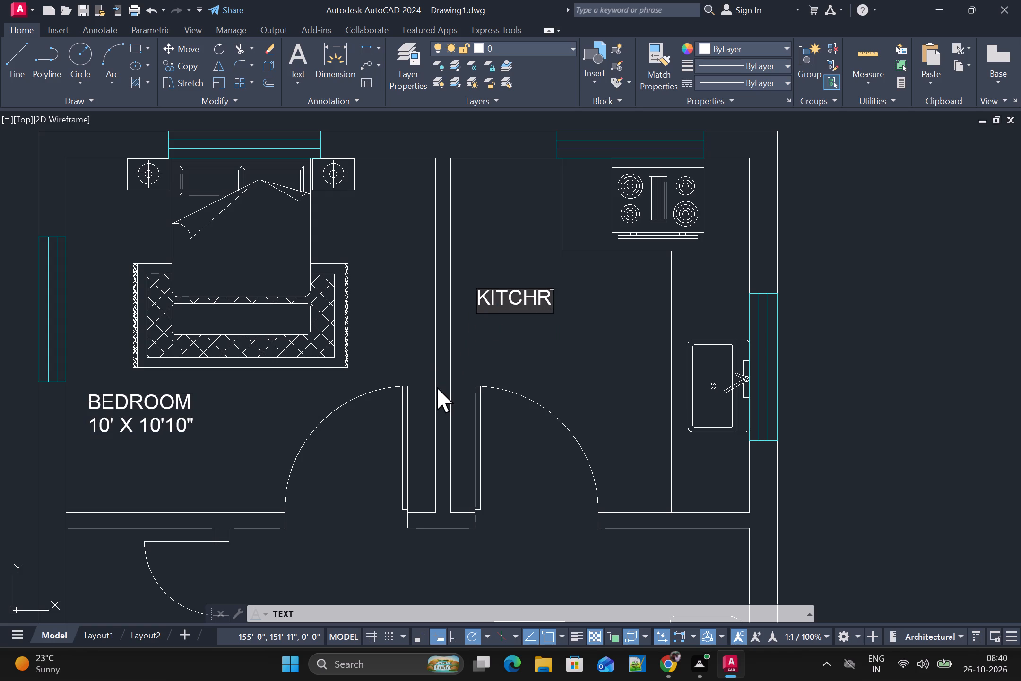
key(BackSpace)
text(EN)
key(Return)
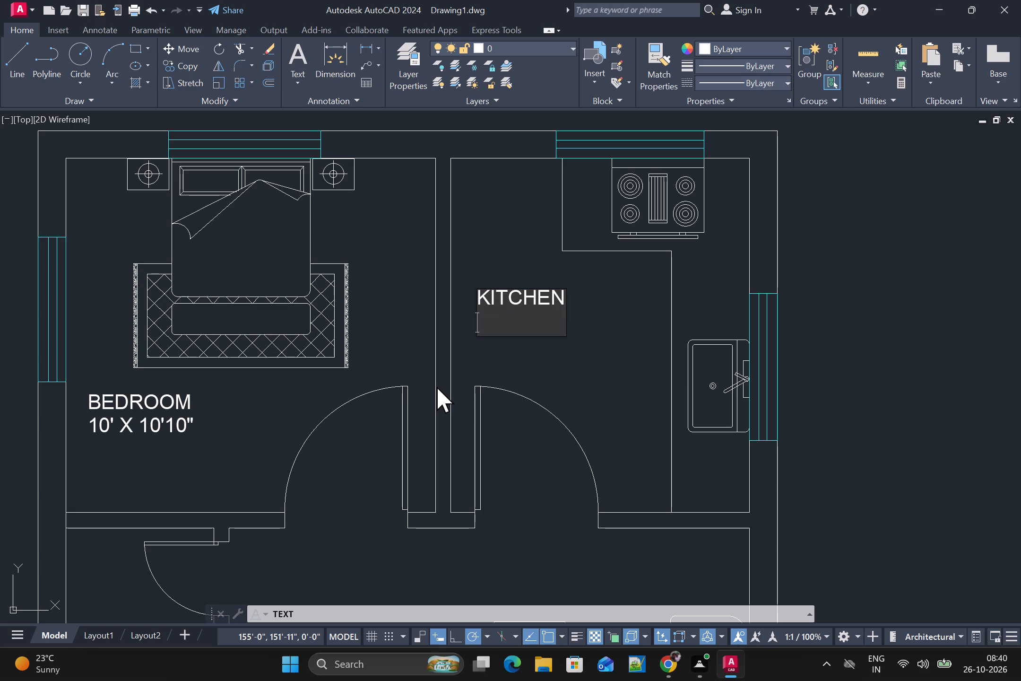
Enter 8'2" X10' 10" as the second line of text under the KITCHEN label.
key(8)
key(apostrophe)
key(2)
key(shift+quotedbl)
key(space)
text(X)
key(1)
key(0)
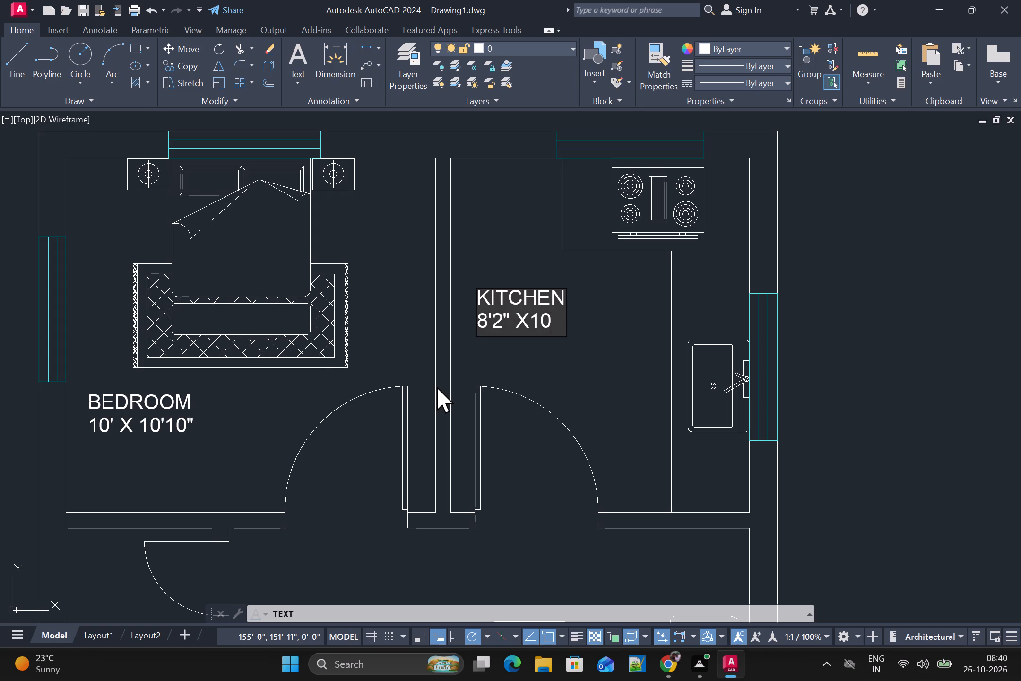
key(apostrophe)
key(space)
text(1)
key(0)
key(shift+quotedbl)
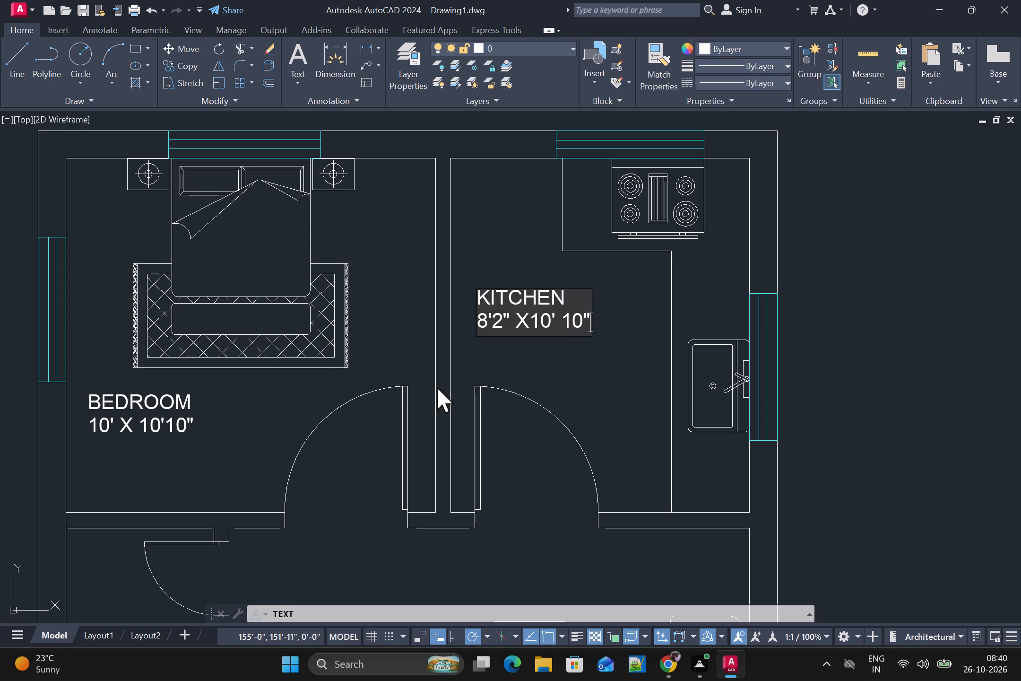
Add the single-line text DRAWING/LIVING in the central hall, between the toilet wall and the coffee table.
scroll(536, 404, down, 1)
scroll(401, 492, down, 1)
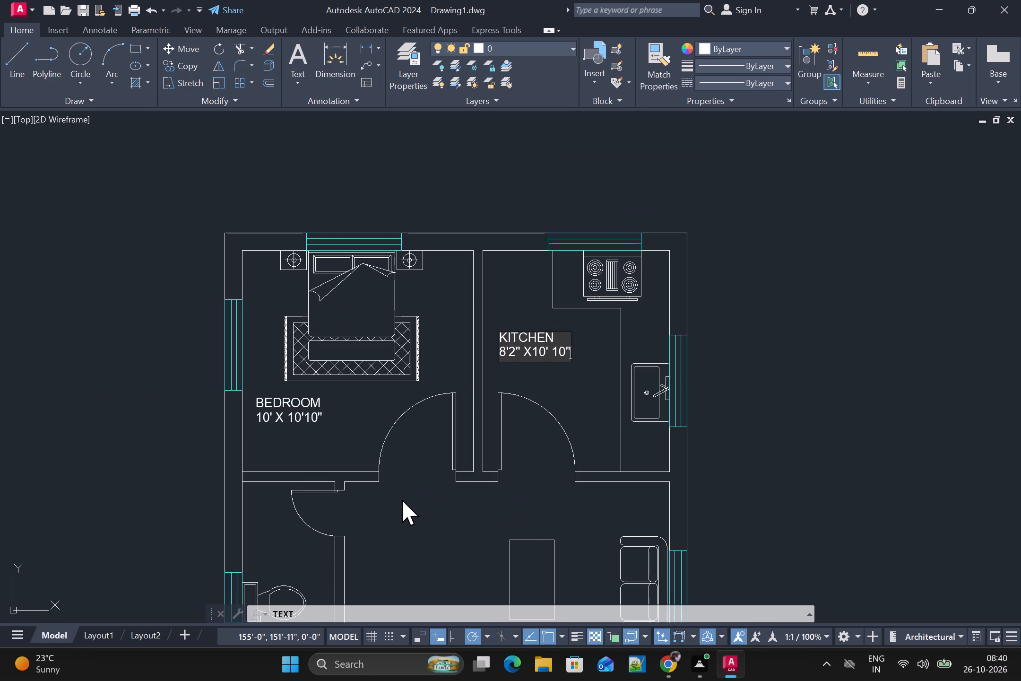
middle_drag(417, 508, 430, 300)
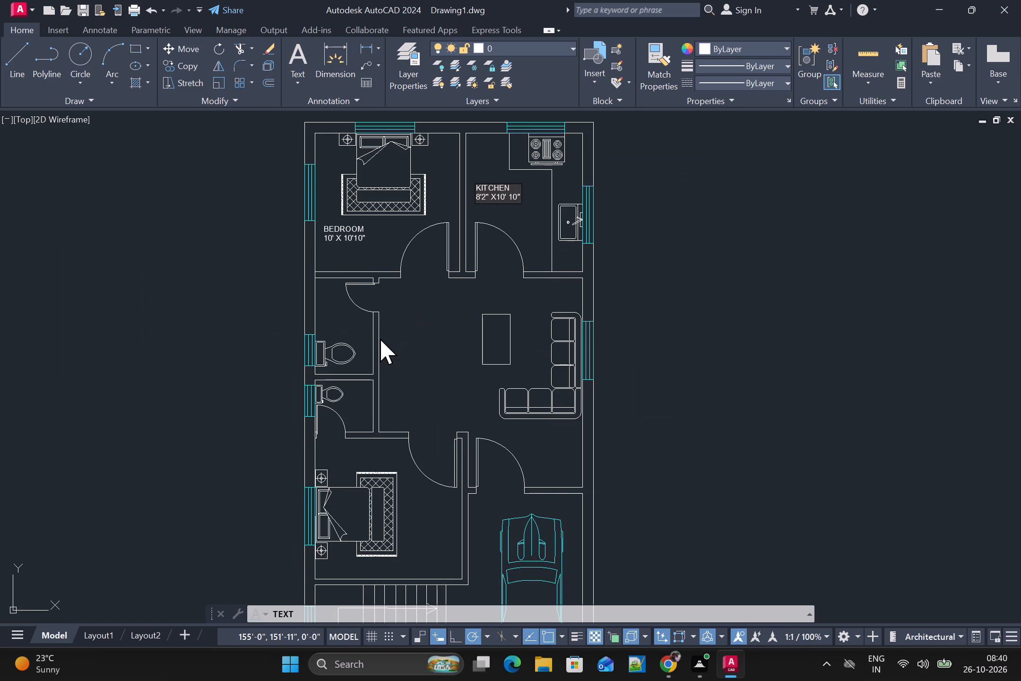
click(391, 349)
text(DRA)
text(WING)
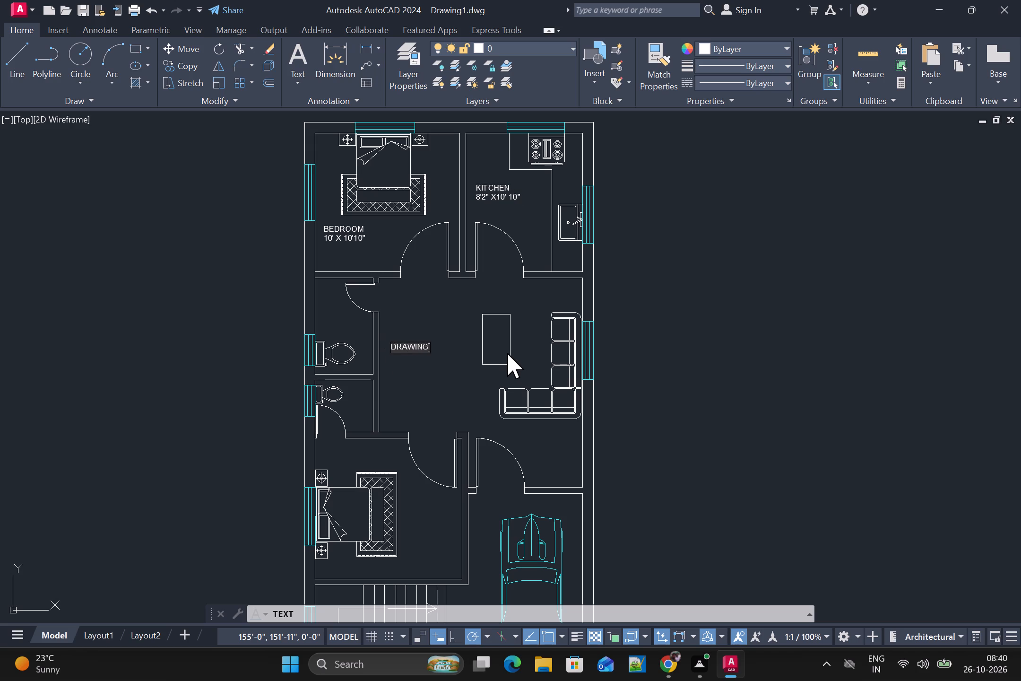
key(slash)
text(LIVING)
key(Return)
Enter 14'2" X 14'6" as the second line of text under the DRAWING/LIVING label.
text(14)
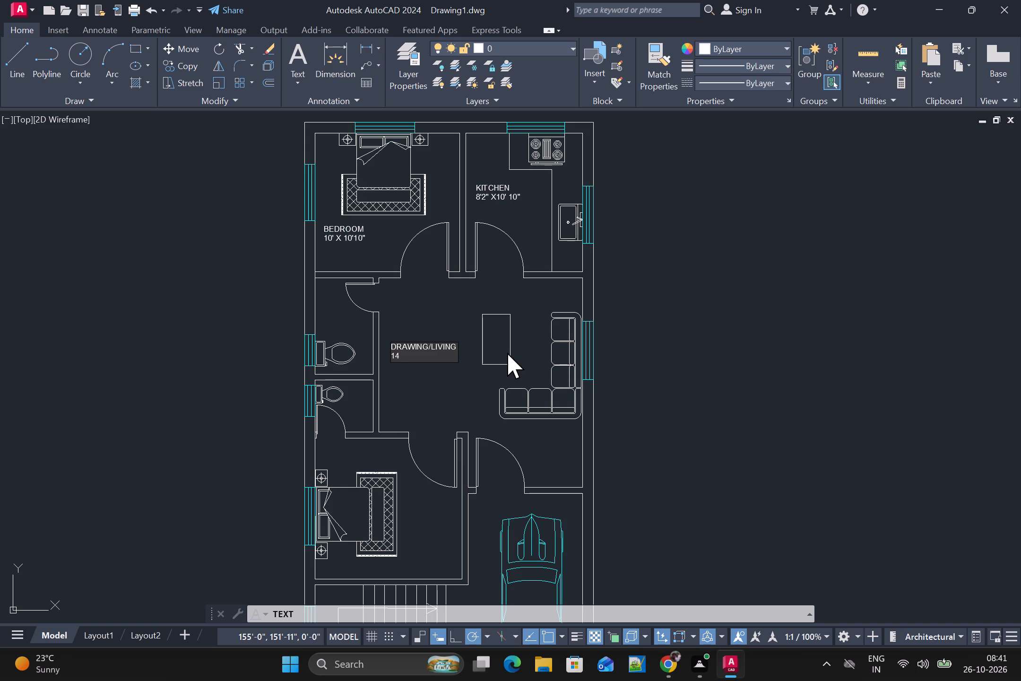
key(apostrophe)
key(2)
key(shift+quotedbl)
key(space)
text(X)
key(space)
key(1)
key(4)
key(apostrophe)
key(6)
key(shift+quotedbl)
Add the single-line text WC/BATH in the upper toilet, in the open floor area above the WC fixture.
scroll(316, 305, up, 2)
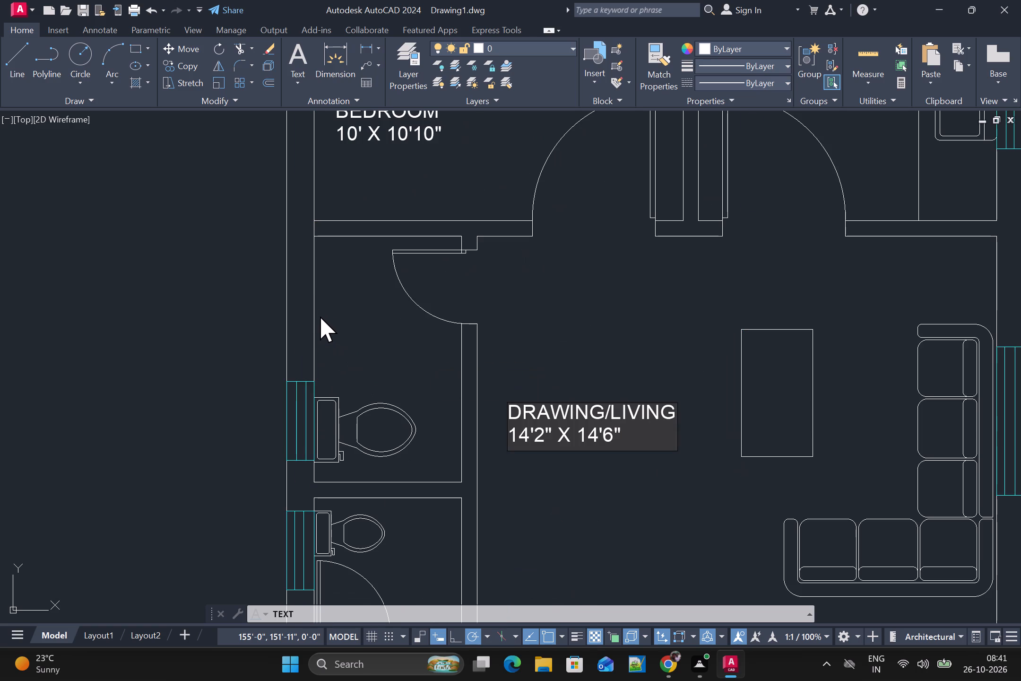
click(328, 321)
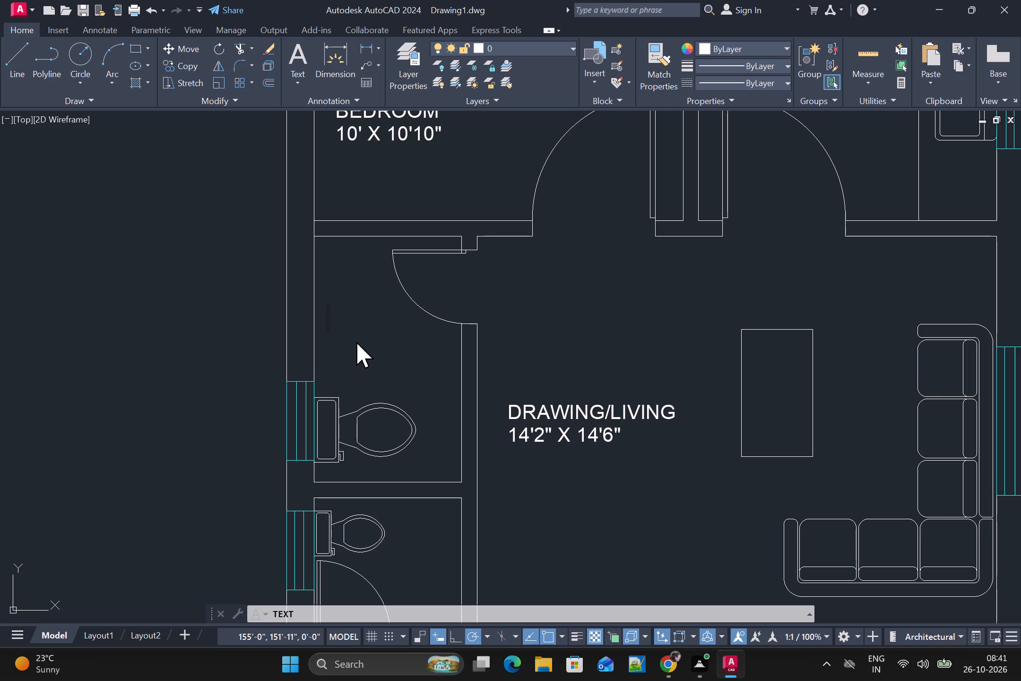
text(WC)
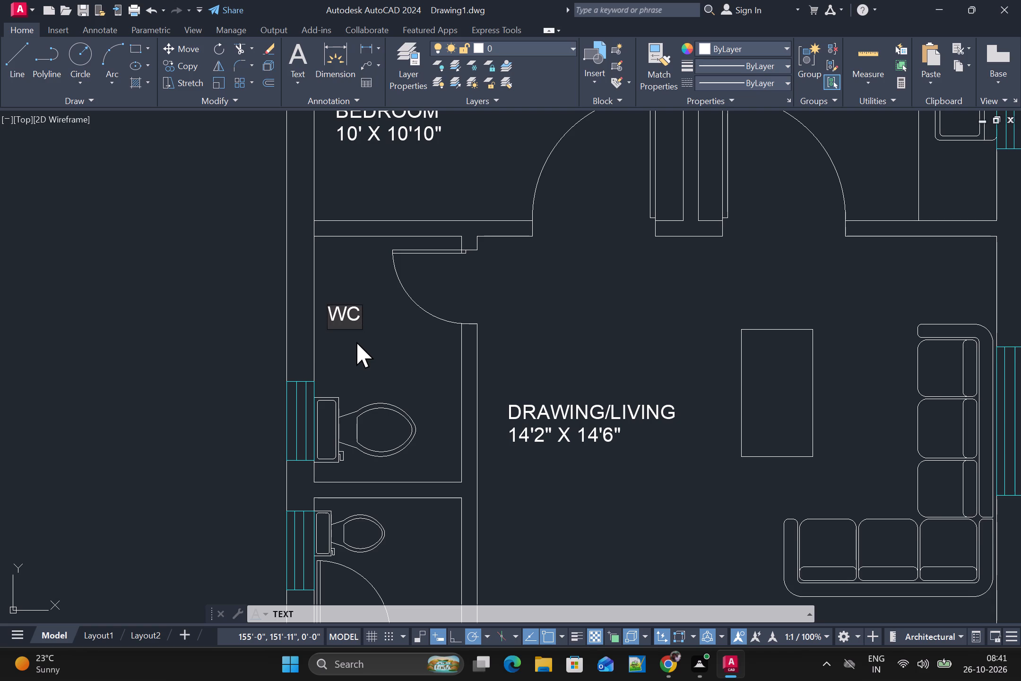
key(slash)
text(BATH)
key(Return)
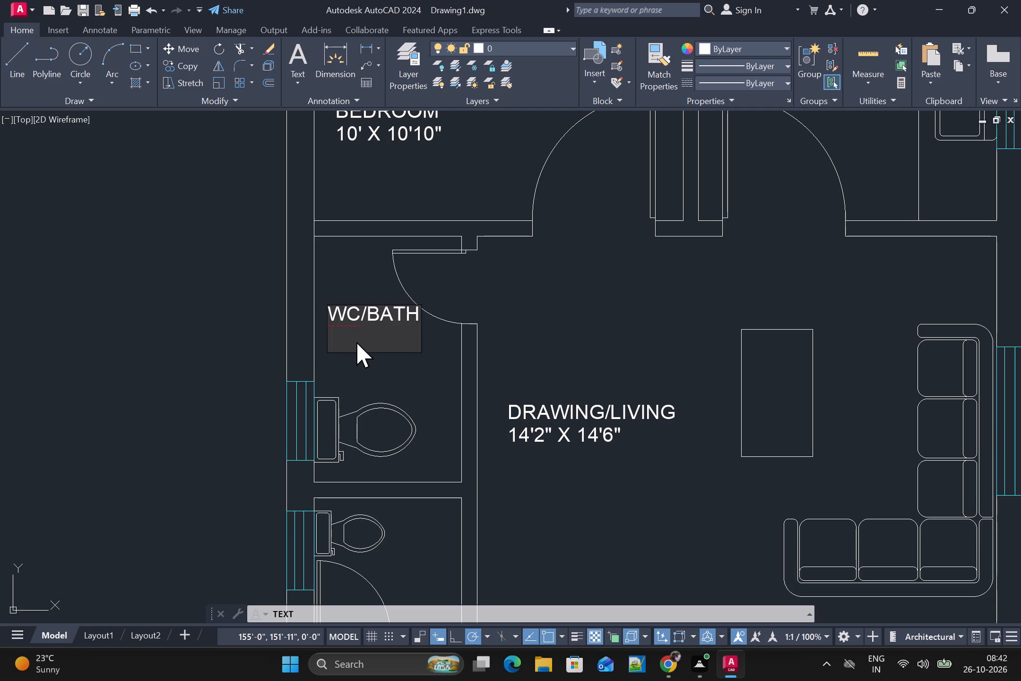
Enter 4' X 6'8" as the second line of text under the WC/BATH label.
key(4)
key(apostrophe)
key(space)
text(X)
key(space)
key(6)
text('8)
key(shift+quotedbl)
Add the single-line text W/C in the smaller lower toilet, beside the WC fixture and the door swing.
scroll(389, 477, down, 1)
scroll(390, 500, up, 2)
scroll(378, 558, down, 1)
middle_drag(380, 557, 384, 548)
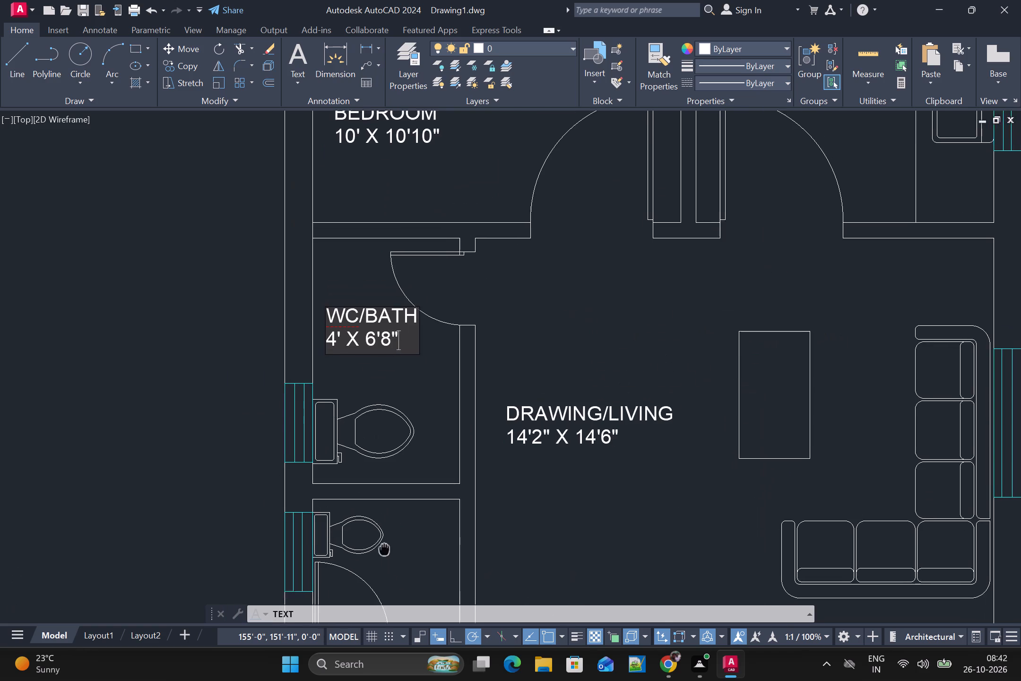
middle_drag(384, 548, 351, 428)
click(353, 436)
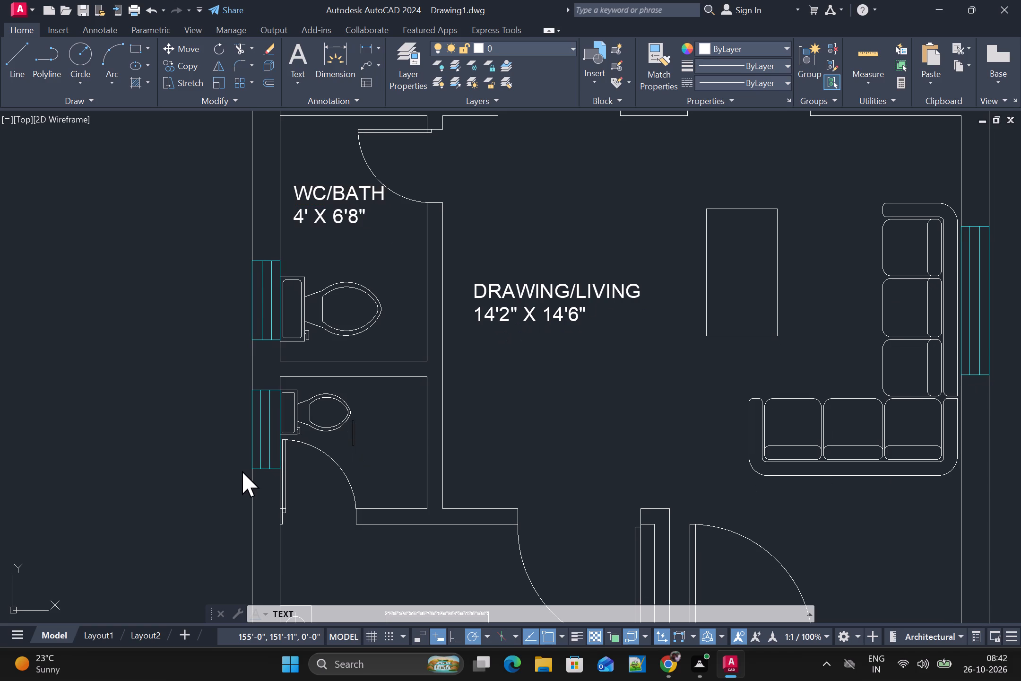
key(w)
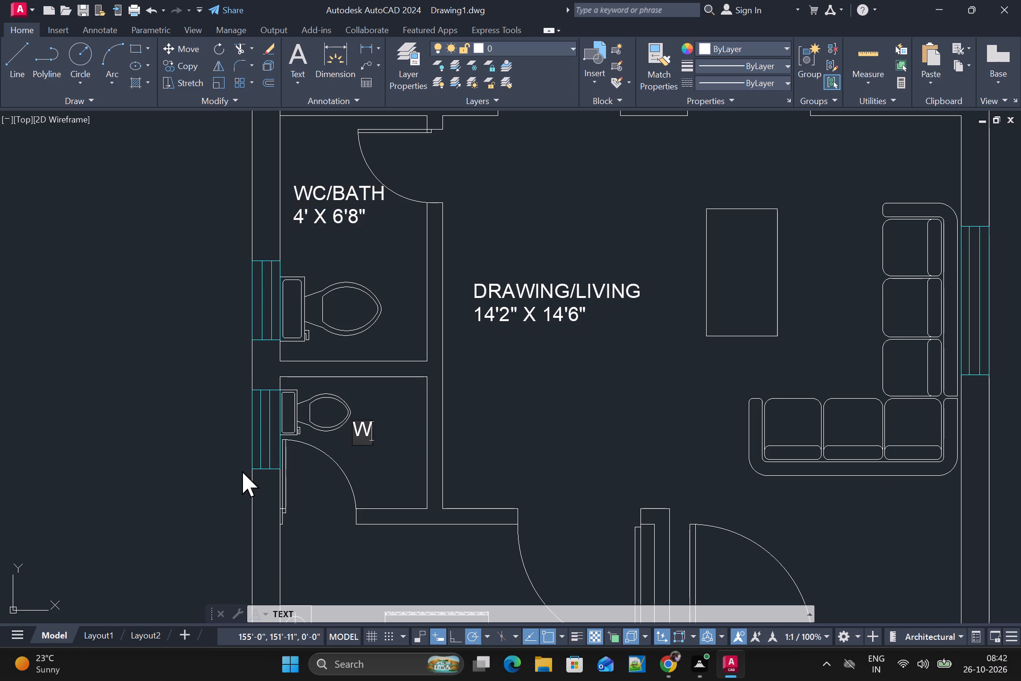
text(/C)
key(Return)
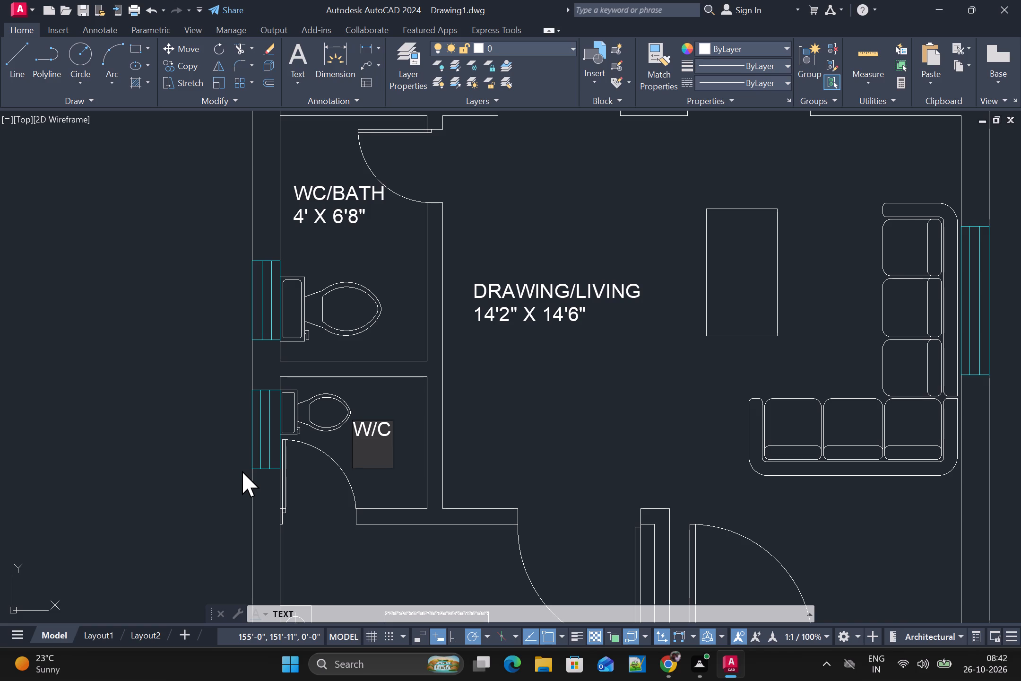
Begin the second line of text under the W/C label with 4'3" X.
key(4)
key(apostrophe)
key(3)
key(shift+quotedbl)
key(space)
text(X)
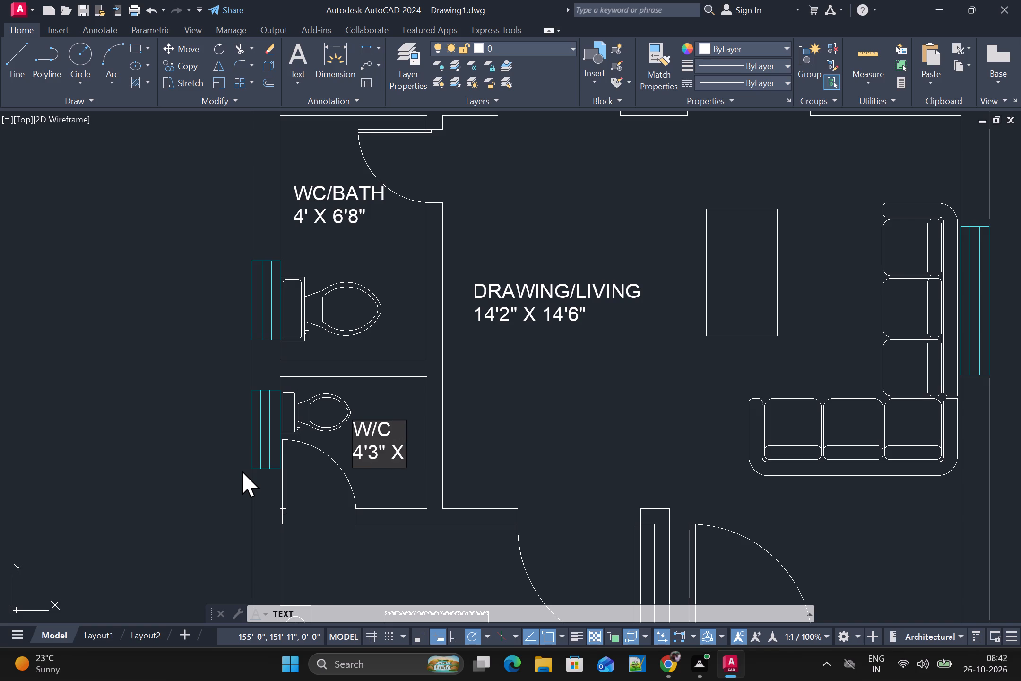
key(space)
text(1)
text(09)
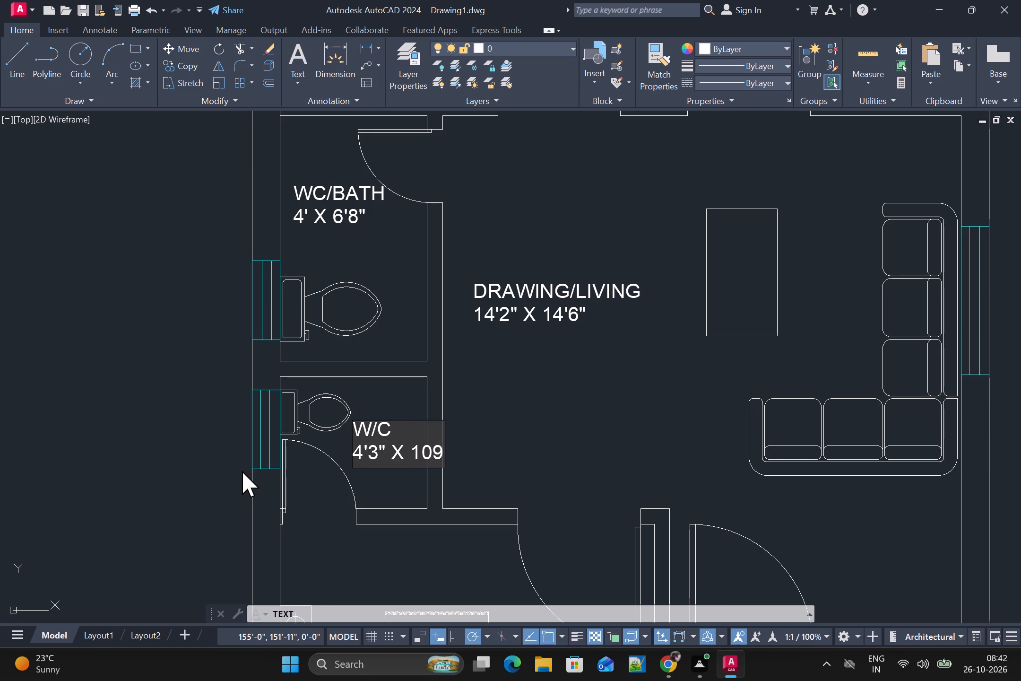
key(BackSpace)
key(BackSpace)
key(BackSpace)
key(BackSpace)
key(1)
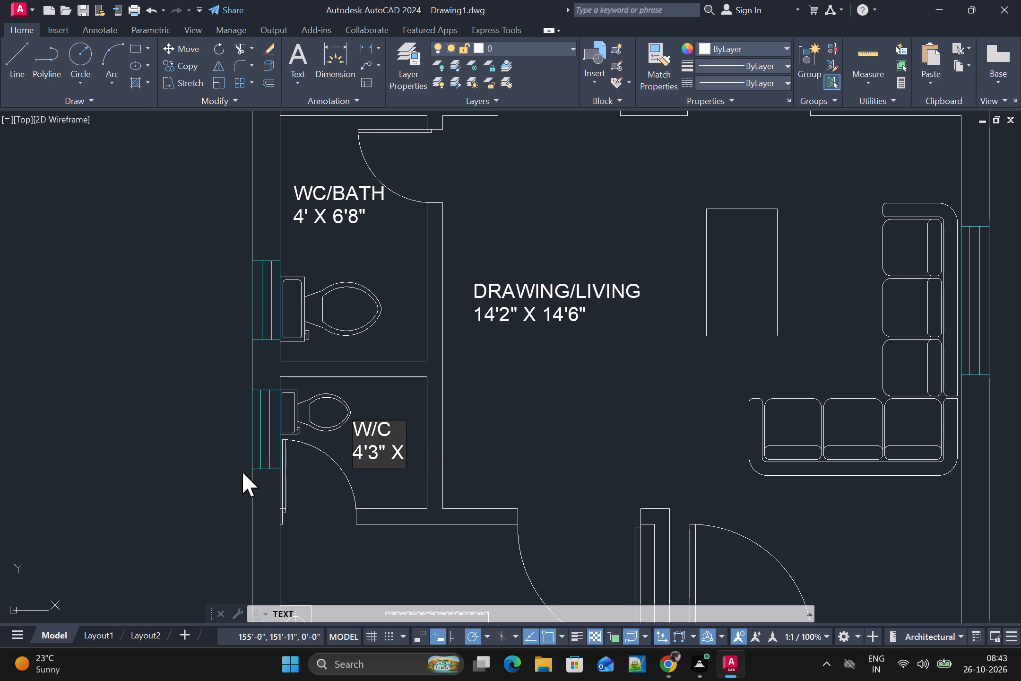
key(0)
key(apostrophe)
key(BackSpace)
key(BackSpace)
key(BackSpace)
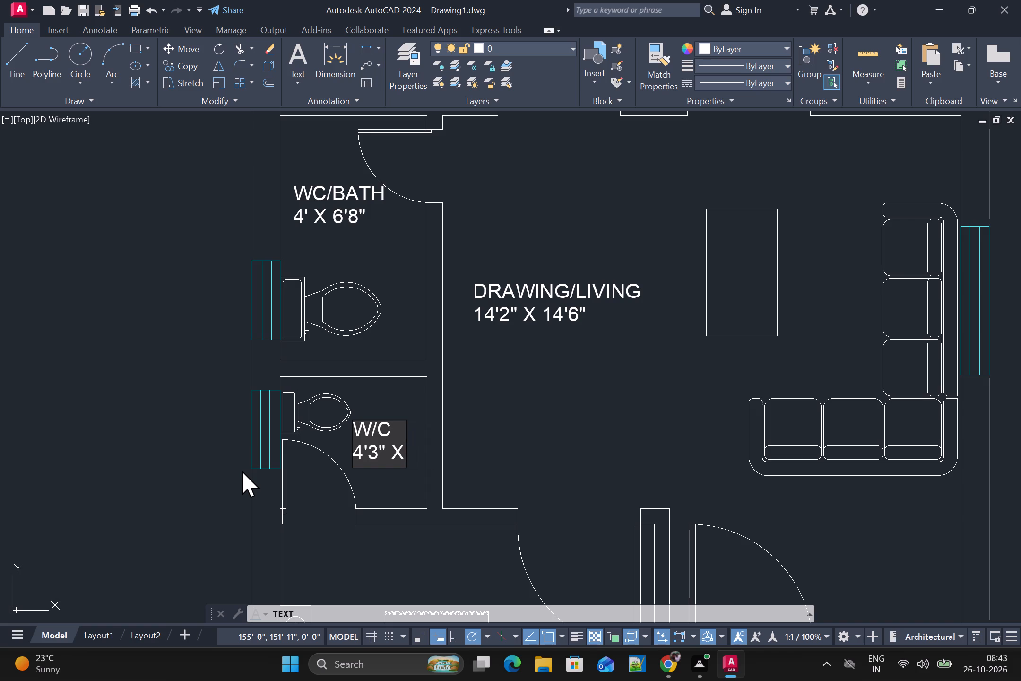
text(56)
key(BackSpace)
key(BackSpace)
Complete the dimension line under the W/C label with 6' directly after the X.
text(6')
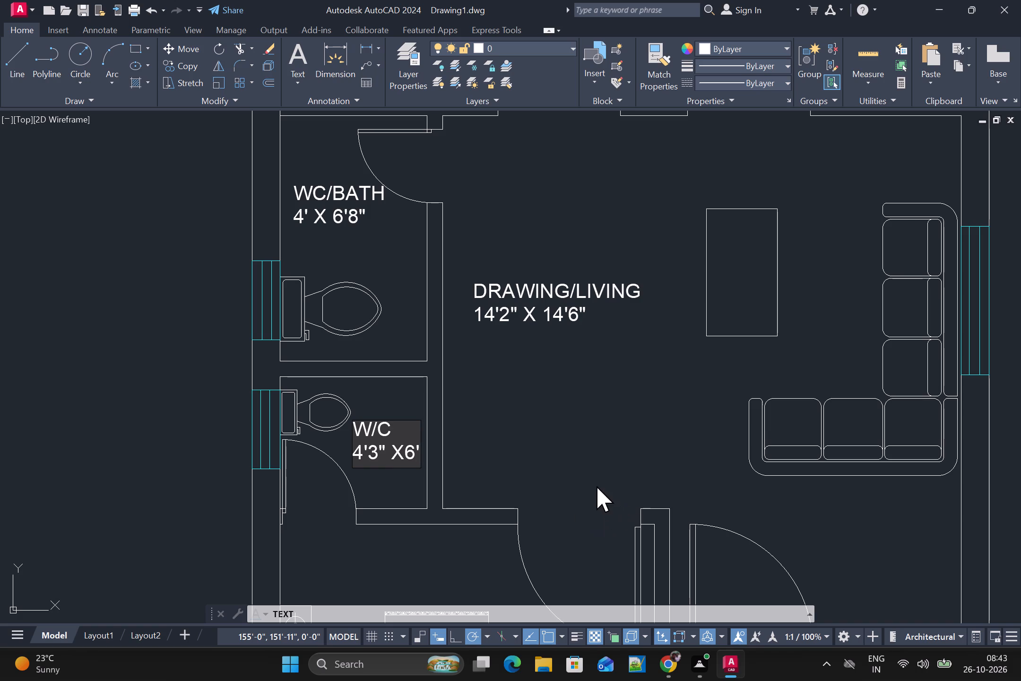
Add the single-line text BEDROOM in the lower bedroom, in the open floor area beside the rug's lower corner.
scroll(513, 429, down, 1)
middle_drag(603, 434, 562, 428)
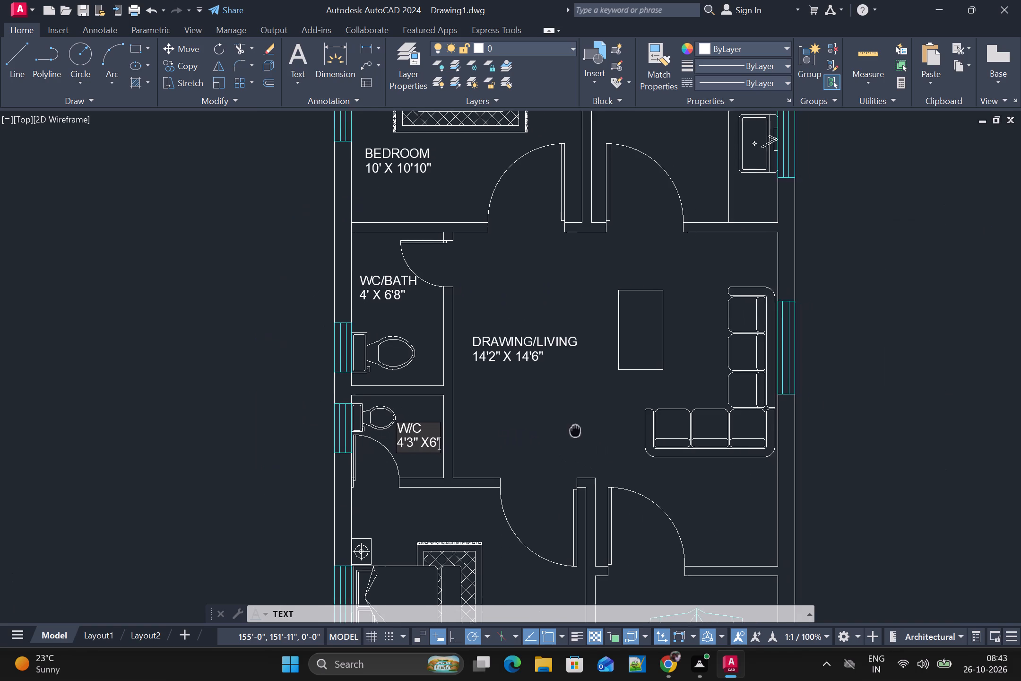
middle_drag(562, 428, 512, 427)
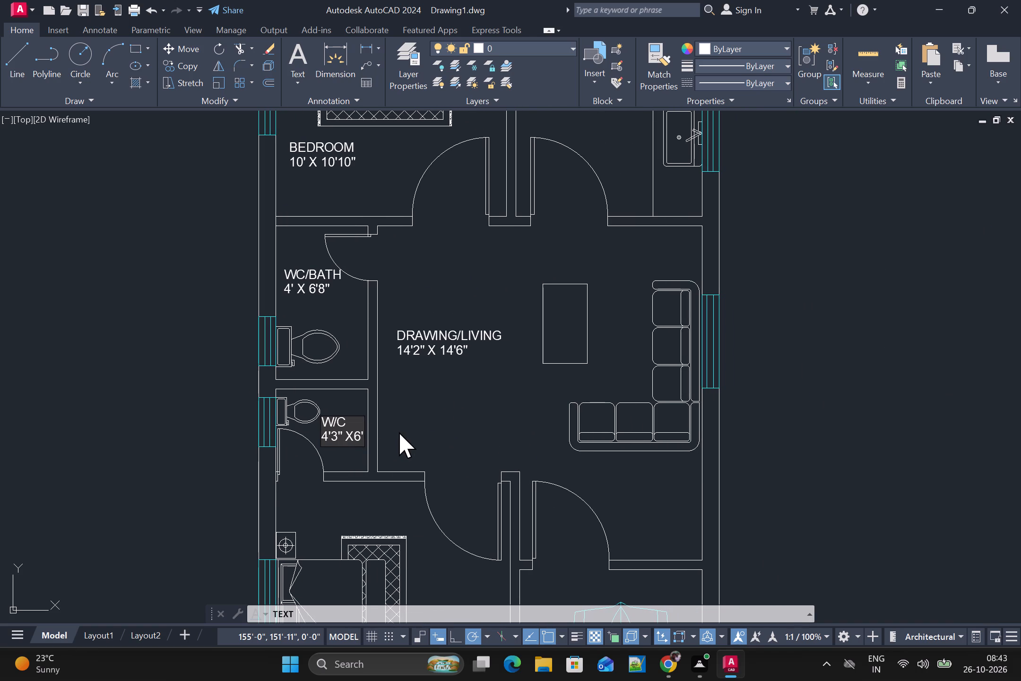
scroll(399, 432, down, 2)
middle_drag(428, 458, 428, 409)
scroll(420, 427, up, 2)
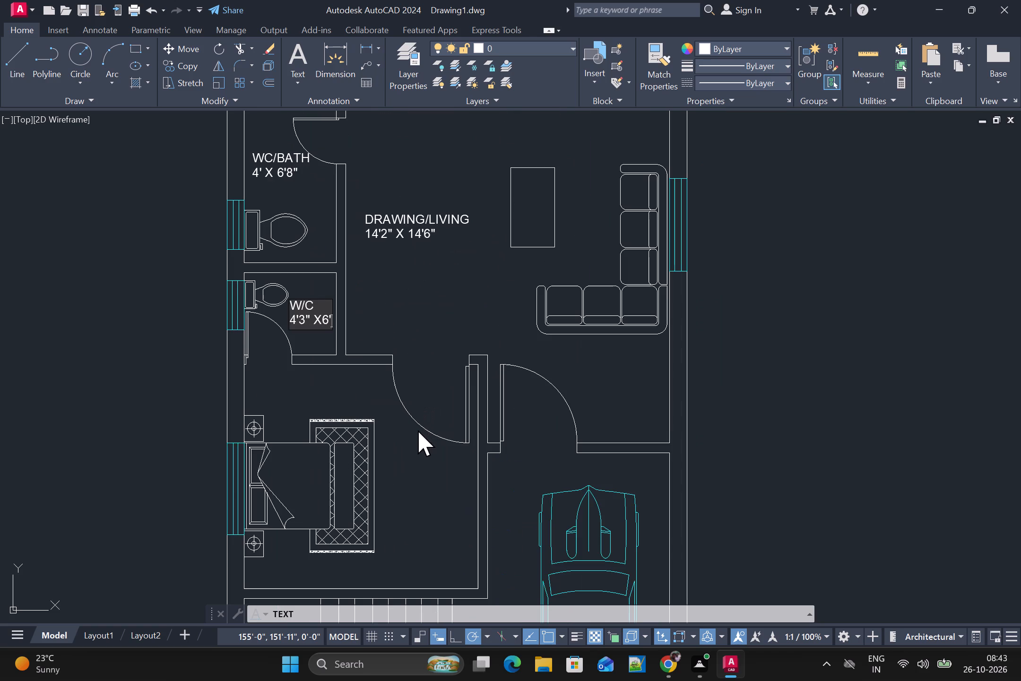
scroll(346, 564, up, 1)
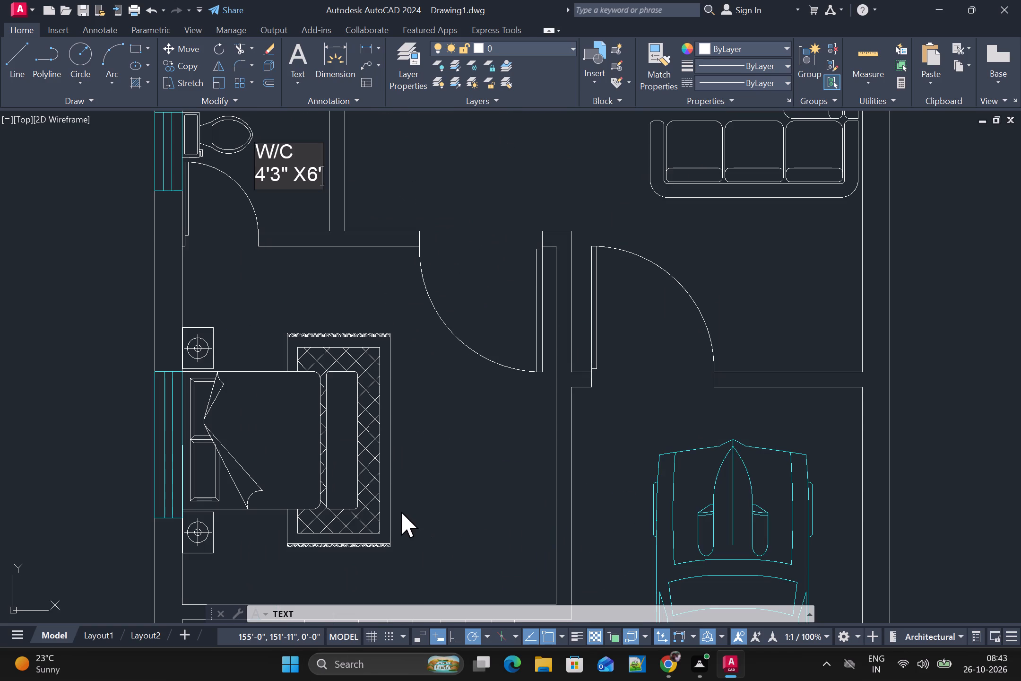
click(406, 507)
text(BED)
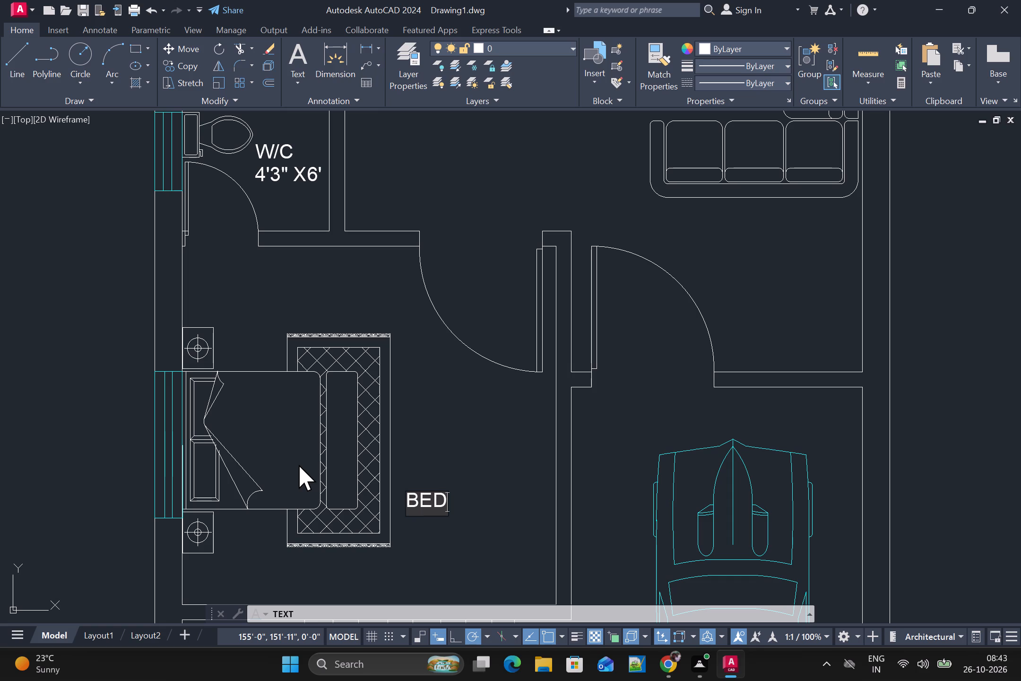
key(r)
text(OOM)
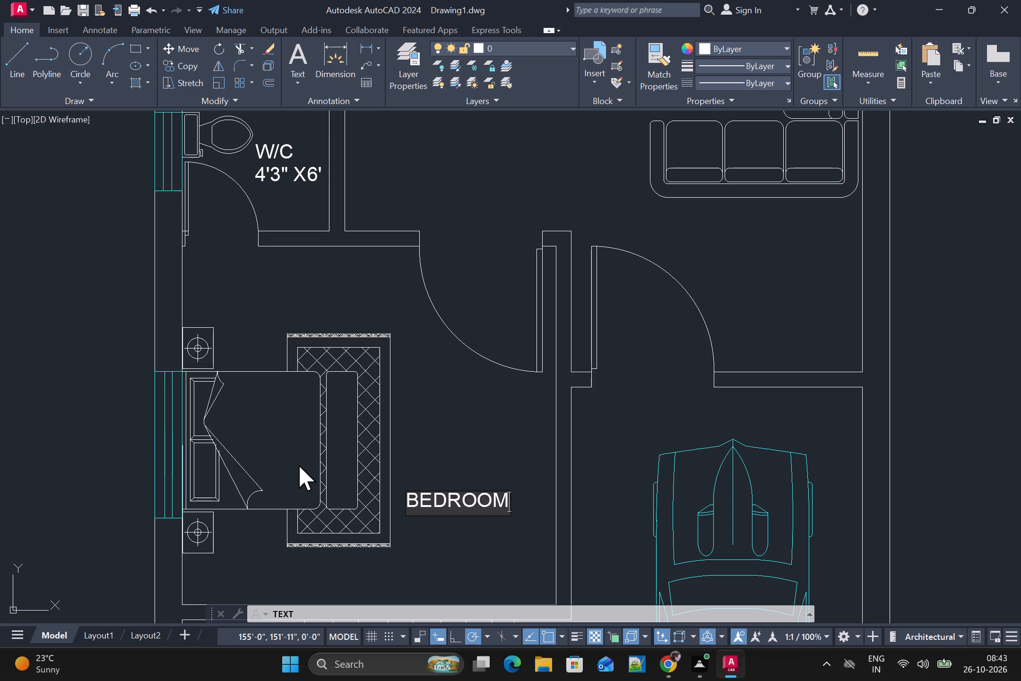
key(Return)
Add the dimension line 9'10"X10'2" as a second text line under the BEDROOM label.
key(9)
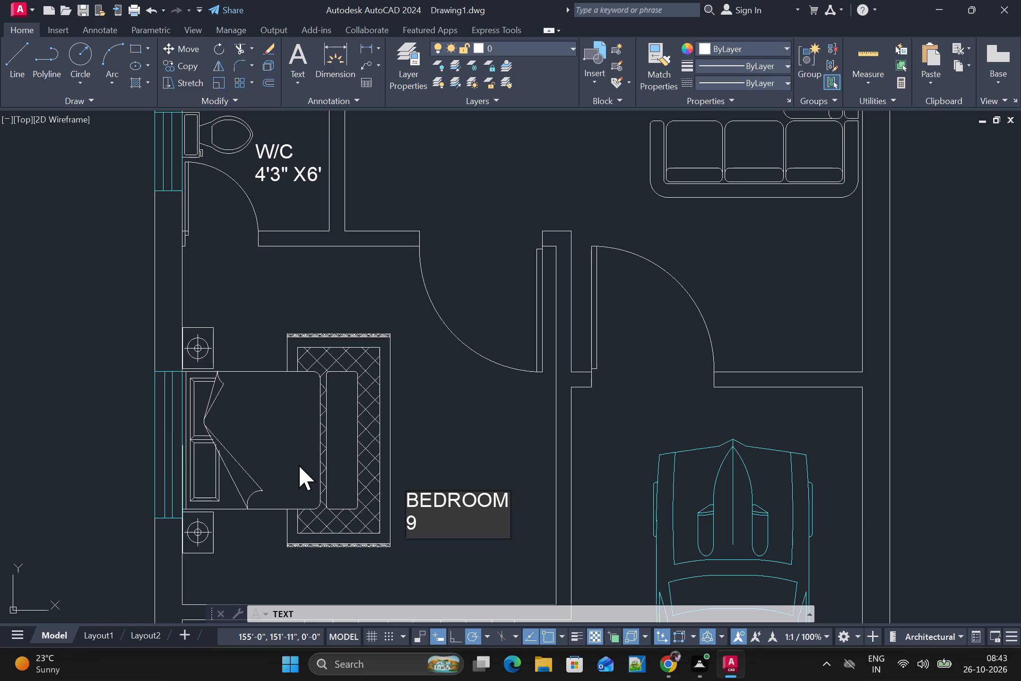
text('10)
key(shift+quotedbl)
key(x)
text(10)
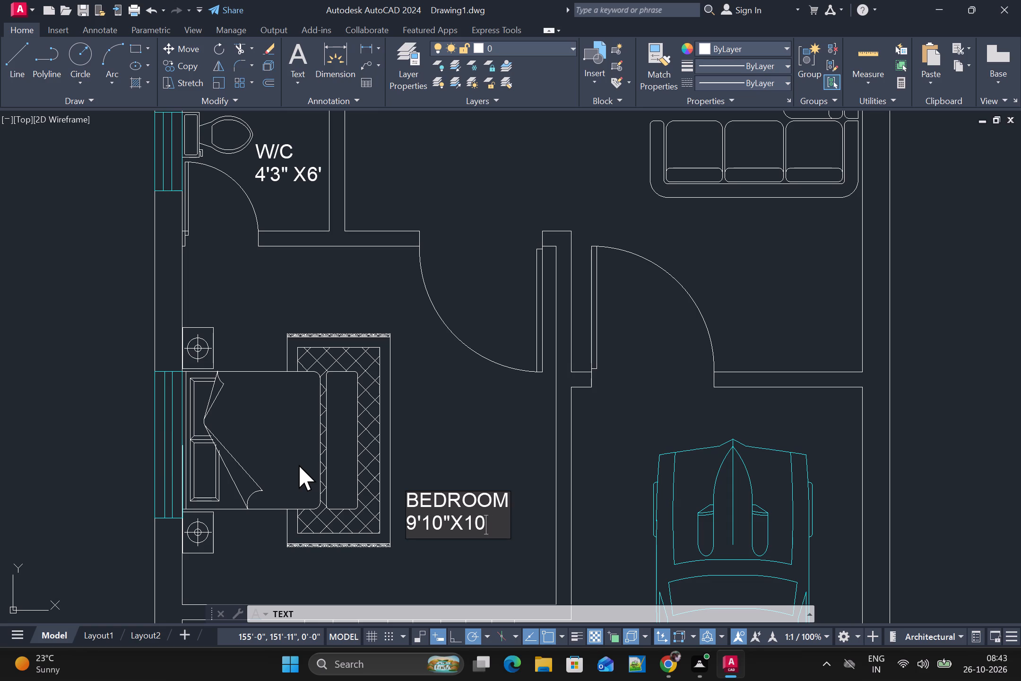
key(apostrophe)
key(2)
key(shift+quotedbl)
Place a single-line text label PARKING in the open floor area between the staircase and the parked car.
scroll(580, 336, down, 1)
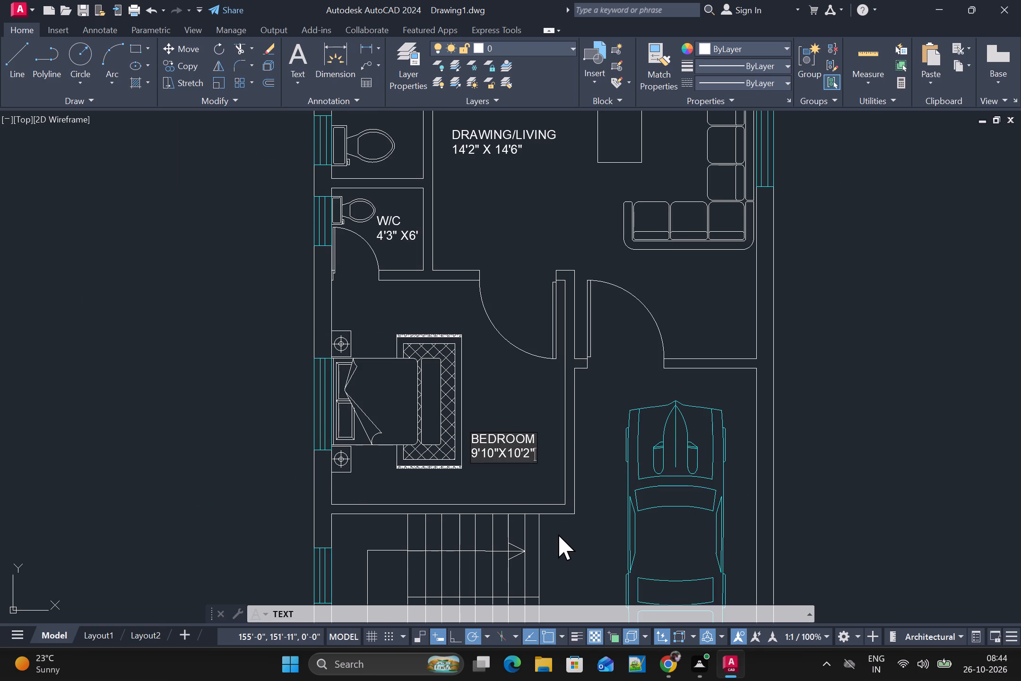
scroll(563, 516, down, 1)
middle_drag(571, 527, 445, 366)
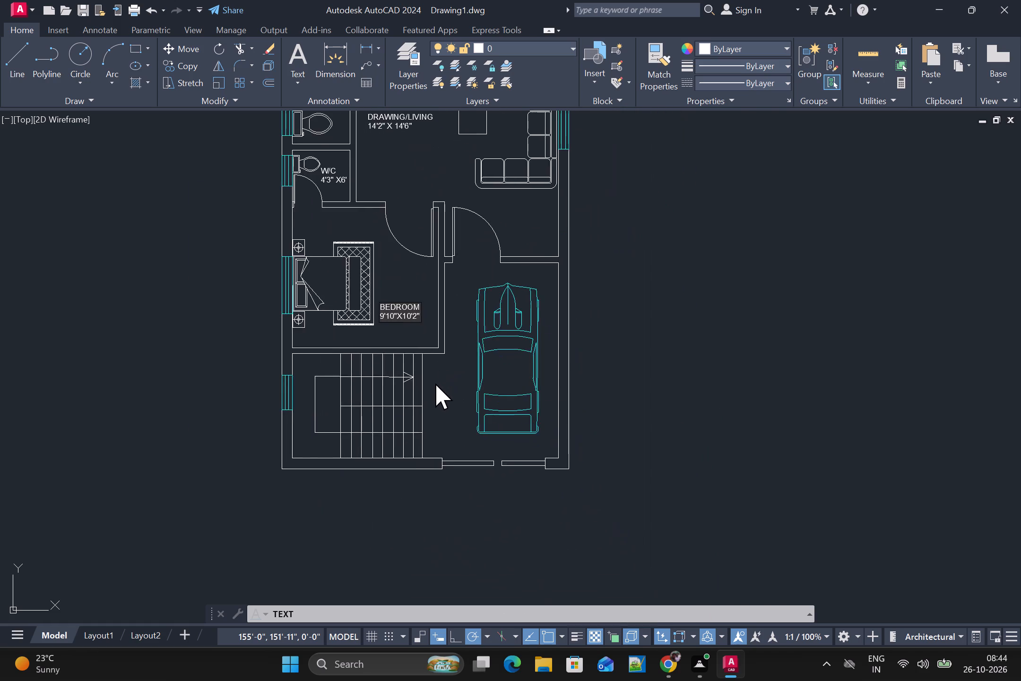
scroll(435, 382, up, 2)
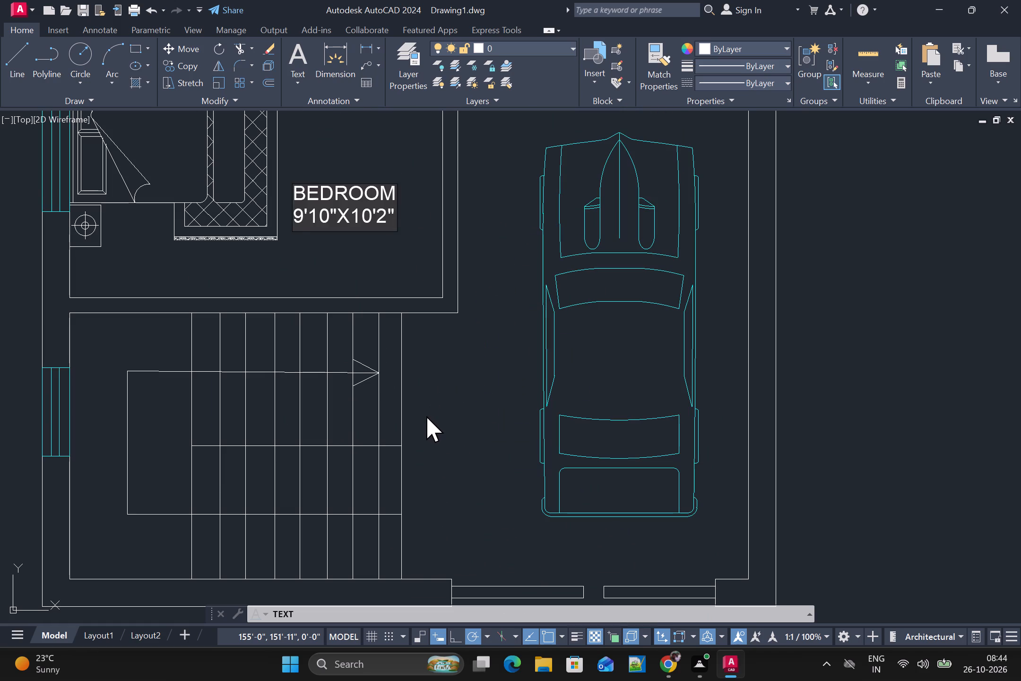
click(424, 412)
text(PAR)
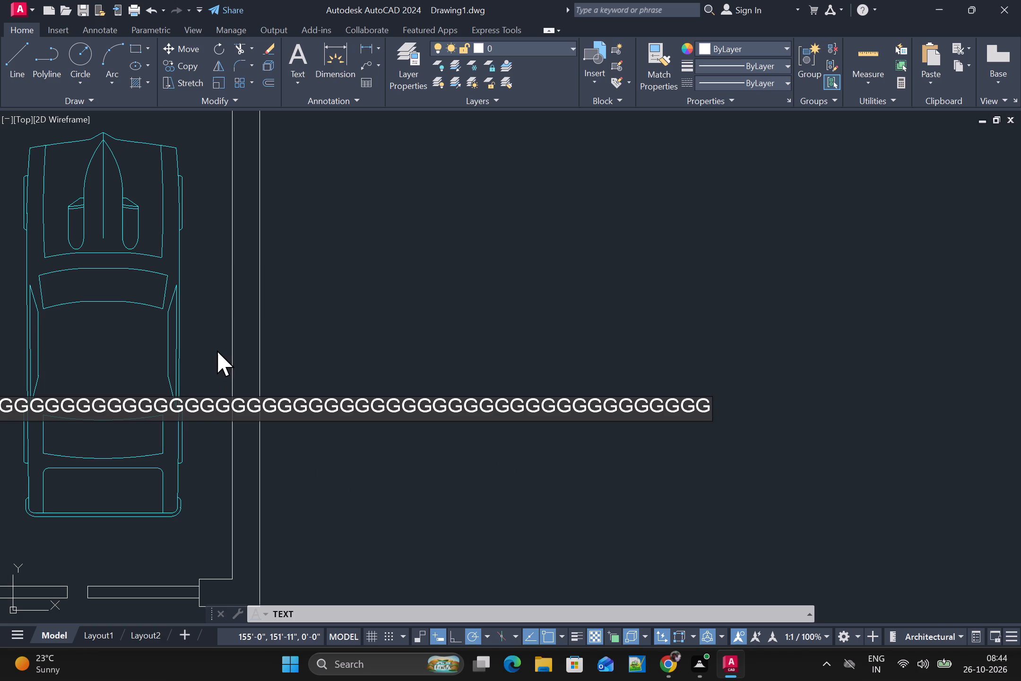
Delete the surplus trailing G characters from the parking label so that it reads PARKING.
key(BackSpace)
key(BackSpace)
key(BackSpace)
key(BackSpace)
key(BackSpace)
key(BackSpace)
key(BackSpace)
key(BackSpace)
key(BackSpace)
key(BackSpace)
key(BackSpace)
key(BackSpace)
key(BackSpace)
key(BackSpace)
key(BackSpace)
key(BackSpace)
key(BackSpace)
key(BackSpace)
key(BackSpace)
key(BackSpace)
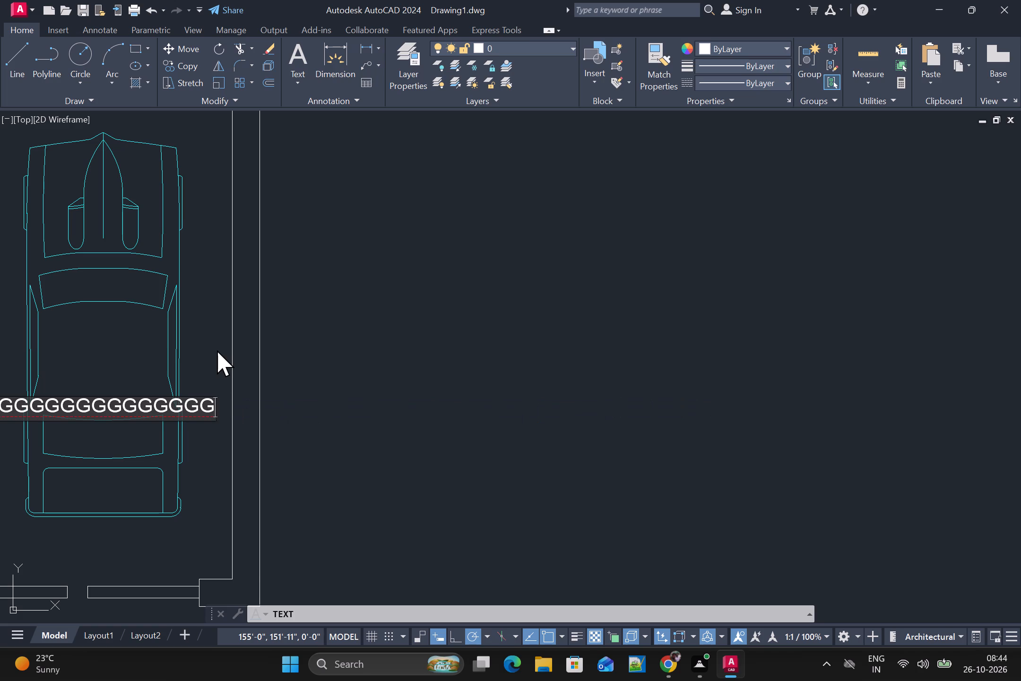
key(BackSpace)
key(BackSpace)
key(BackSpace)
key(BackSpace)
key(BackSpace)
key(BackSpace)
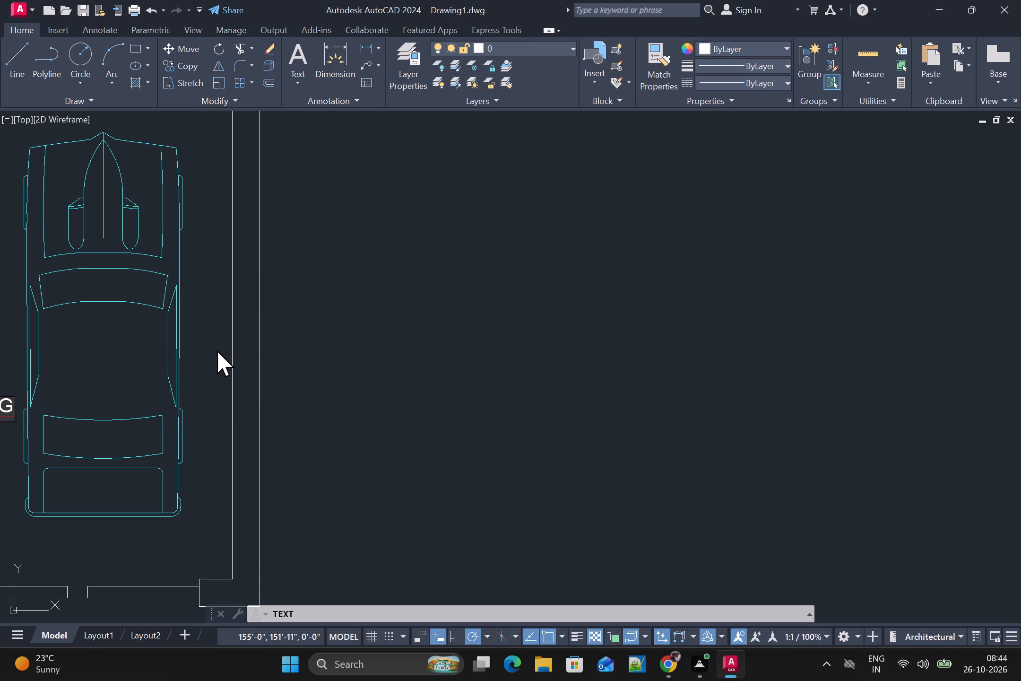
scroll(535, 131, down, 2)
scroll(430, 212, up, 2)
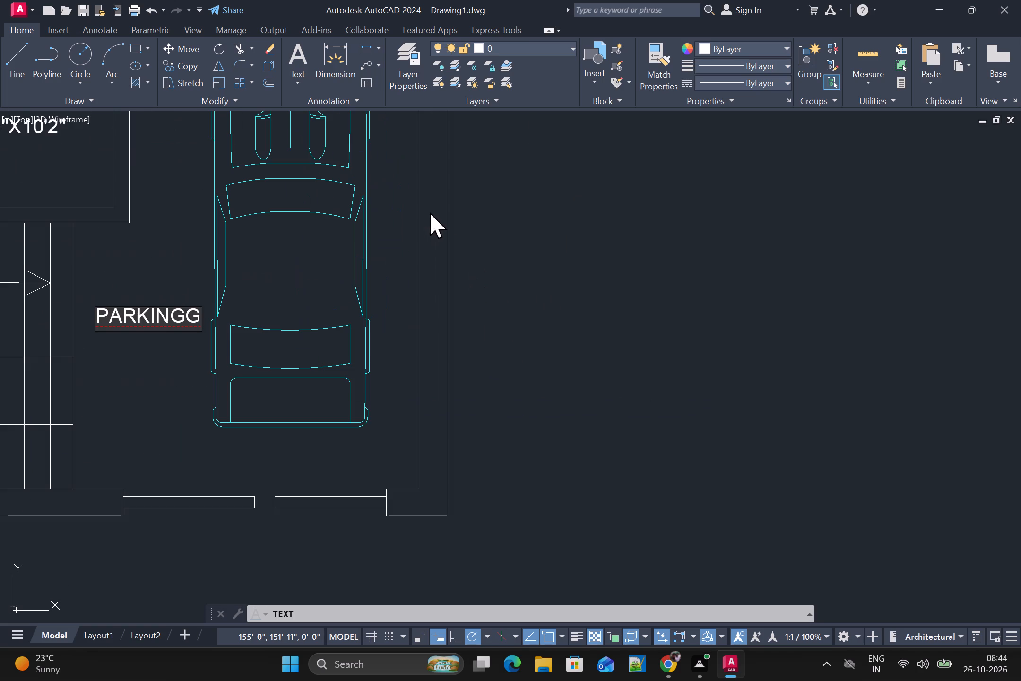
key(BackSpace)
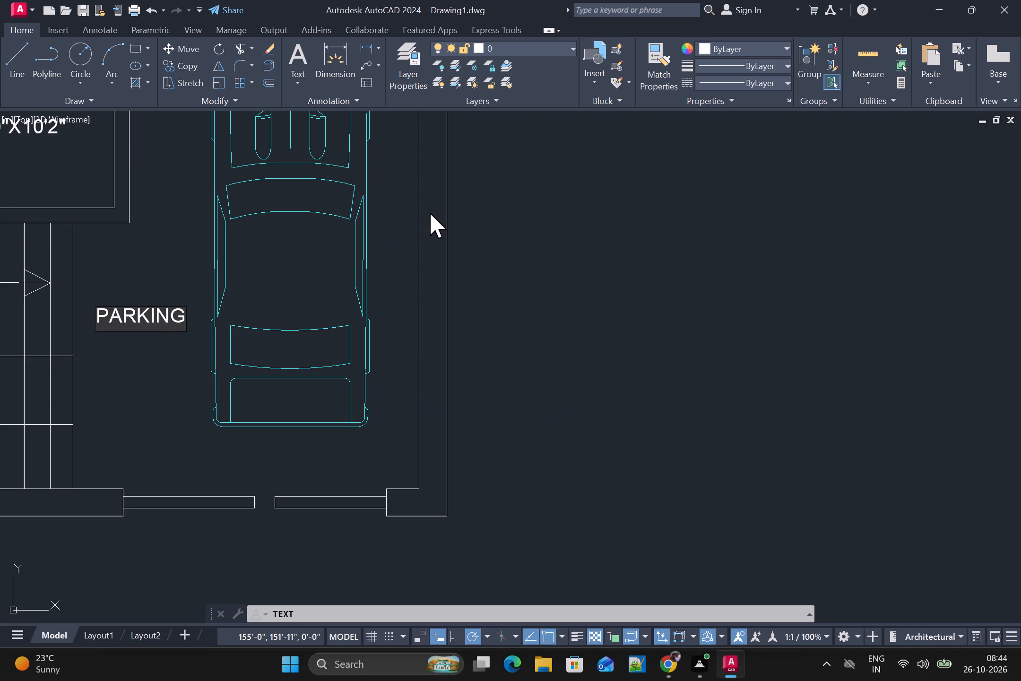
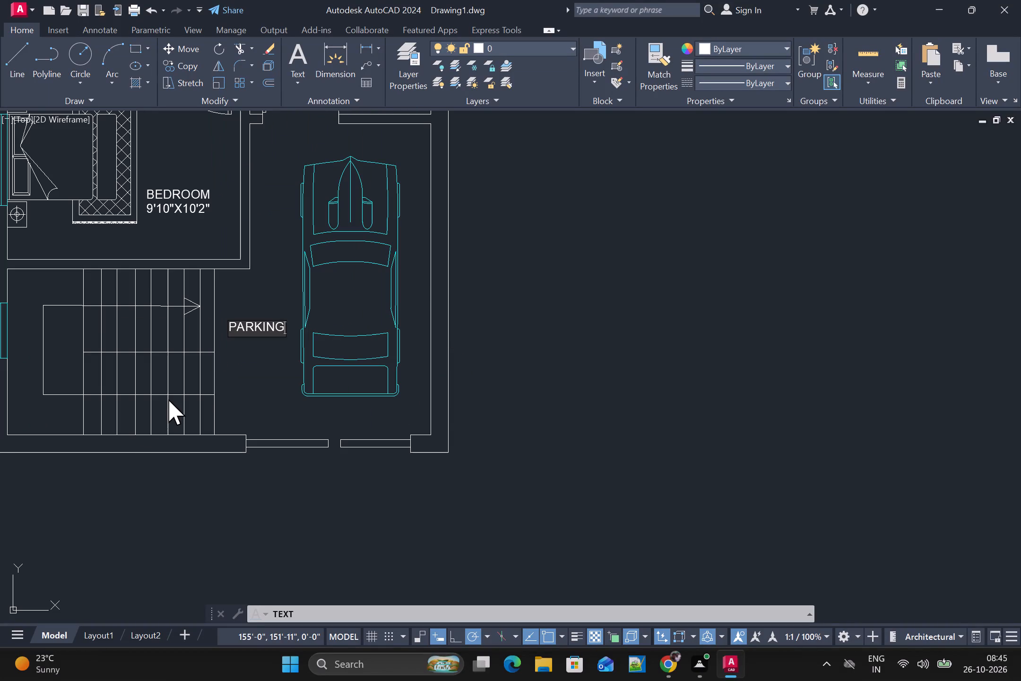
Add the dimension line 8'4" X 12'6" as a second text line under the PARKING label.
key(Return)
text(8')
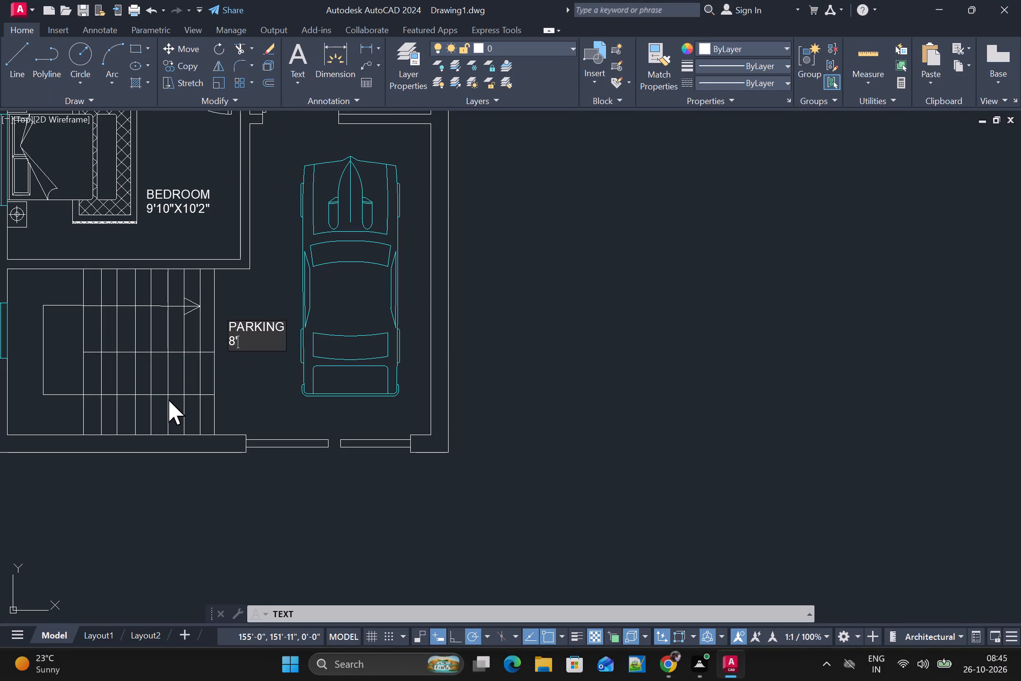
key(4)
key(shift+quotedbl)
key(space)
text(X)
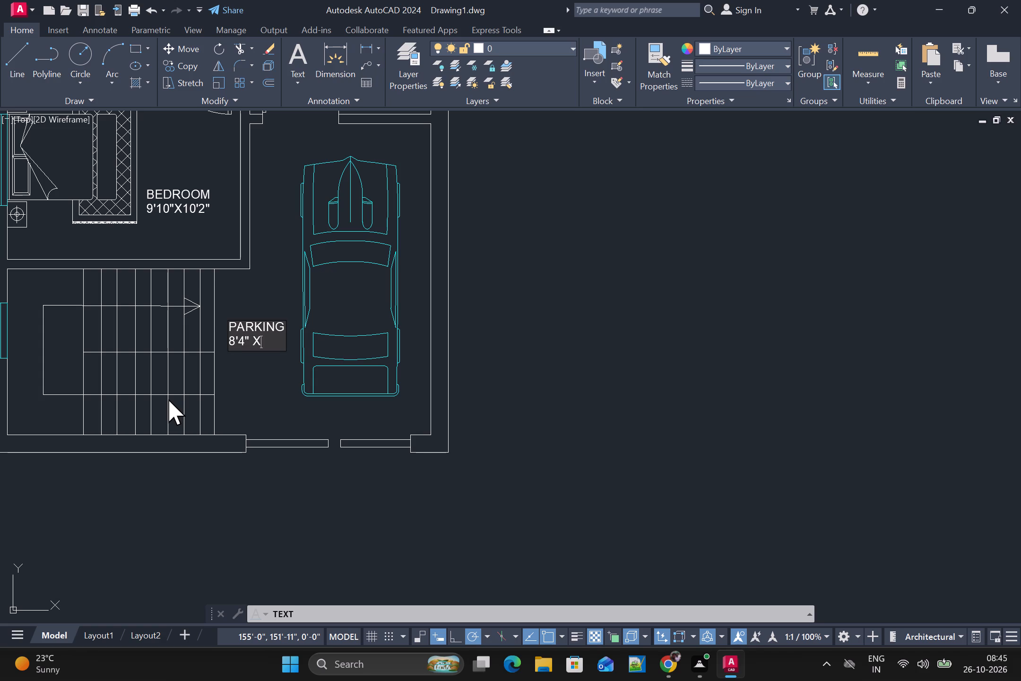
key(space)
text(12)
key(apostrophe)
key(6)
key(shift+quotedbl)
Place the single-line text W just outside the drawing/living room window, beside the sofa.
scroll(381, 550, down, 2)
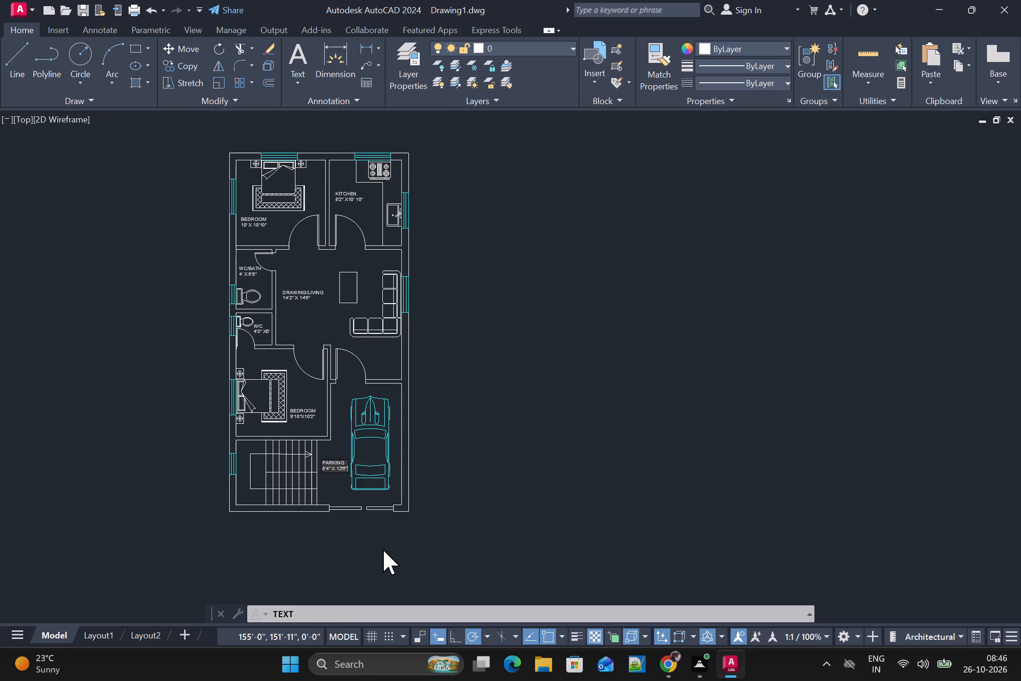
scroll(353, 445, up, 2)
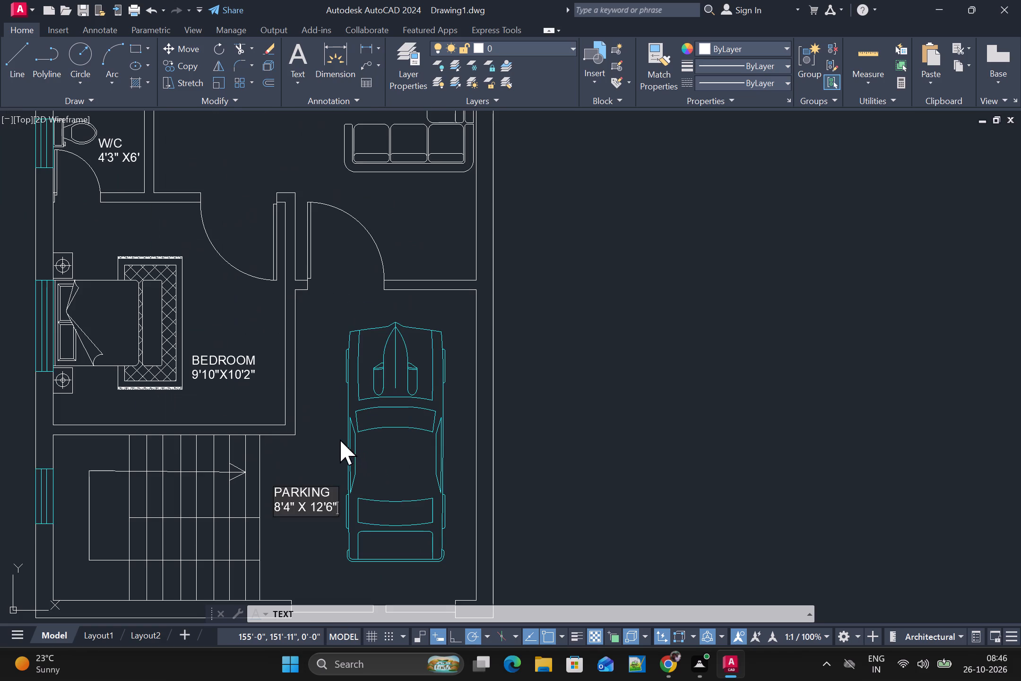
scroll(337, 435, down, 1)
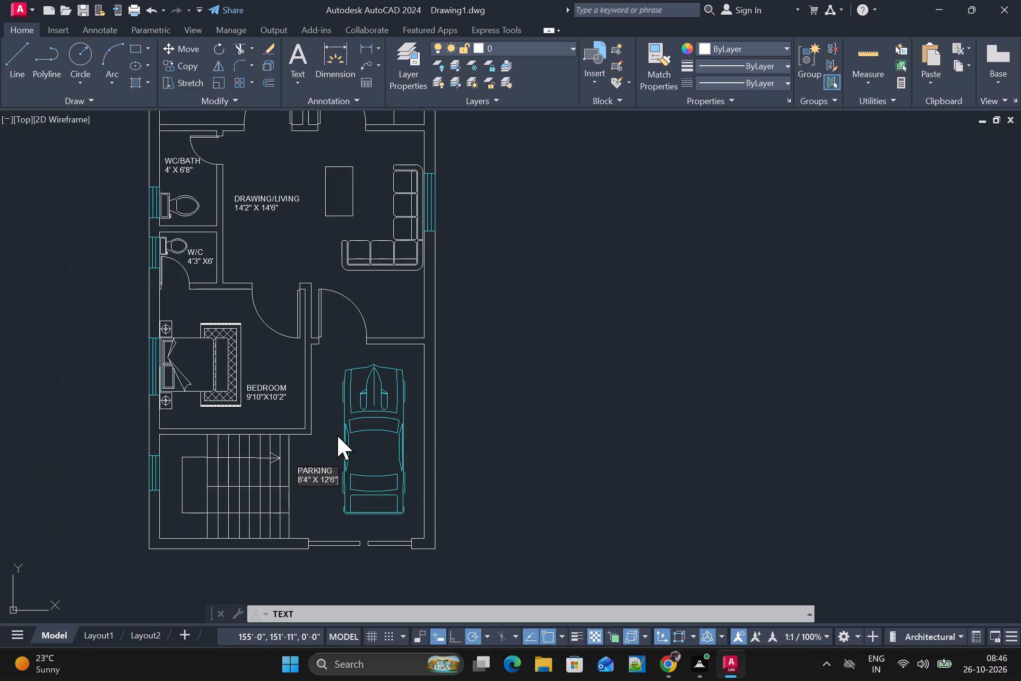
scroll(336, 418, up, 1)
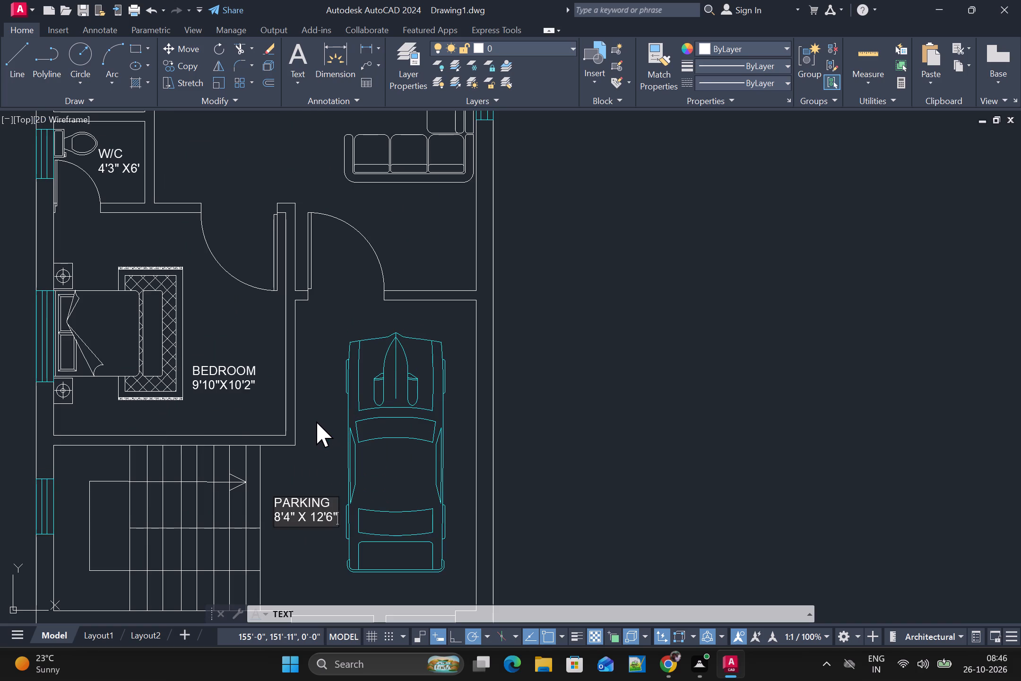
click(316, 421)
scroll(316, 421, down, 1)
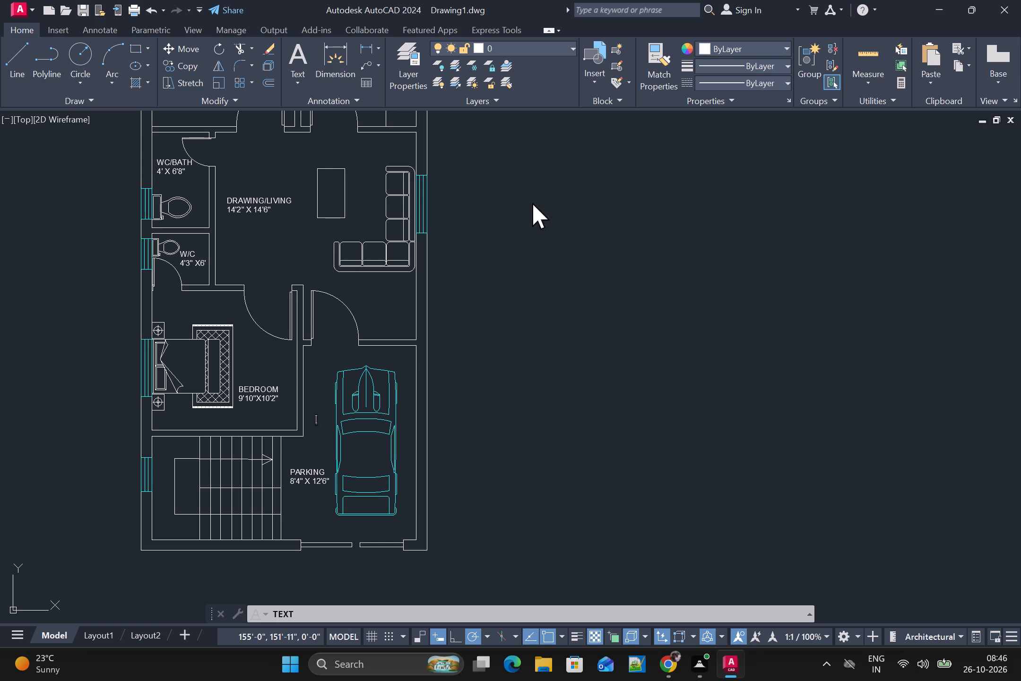
click(436, 203)
click(432, 208)
key(w)
Label the left outer wall's openings, with V at the W/C and WC/BATH and W at the lower bedroom and staircase.
click(123, 255)
key(v)
click(130, 372)
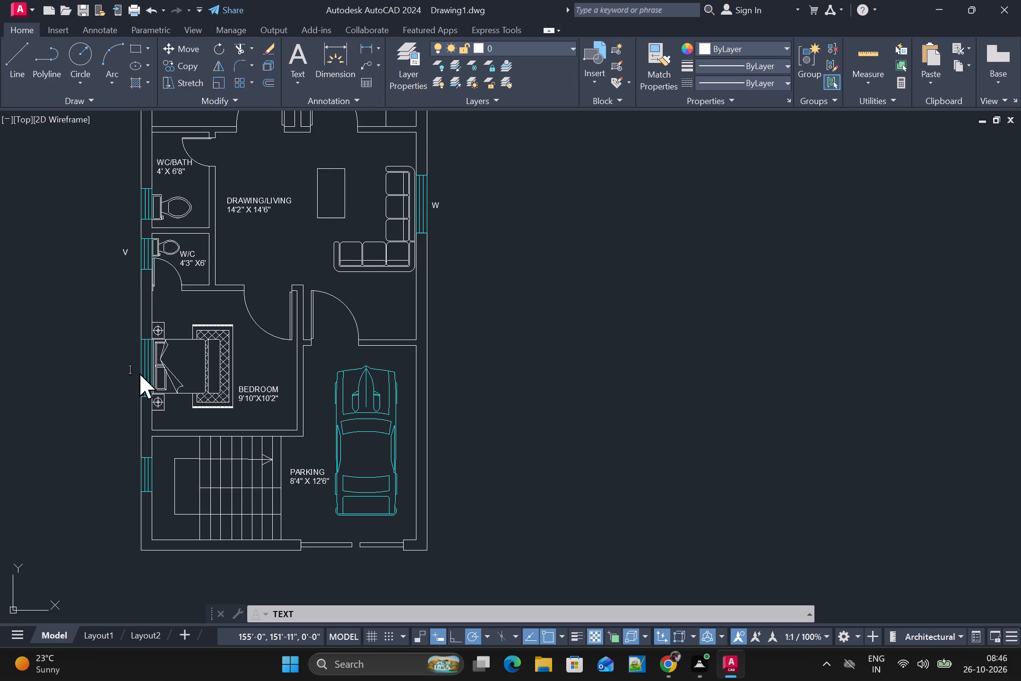
key(w)
drag(130, 479, 136, 476)
key(w)
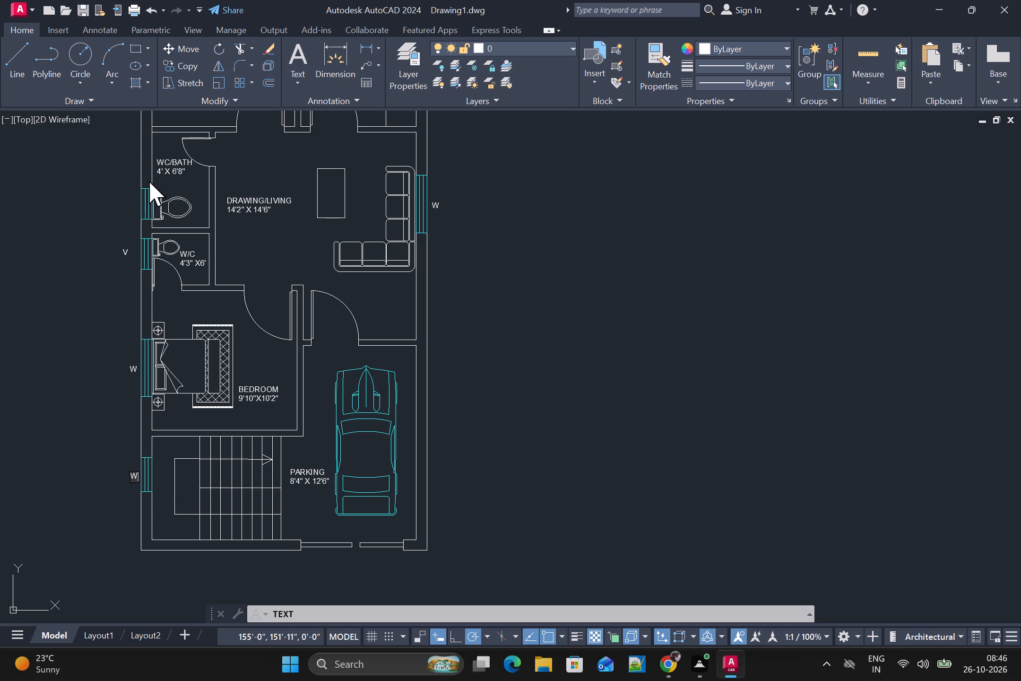
click(130, 200)
key(v)
Place a W label outside each of the upper bedroom's two windows, one on the side wall and one on the top wall.
scroll(117, 243, down, 1)
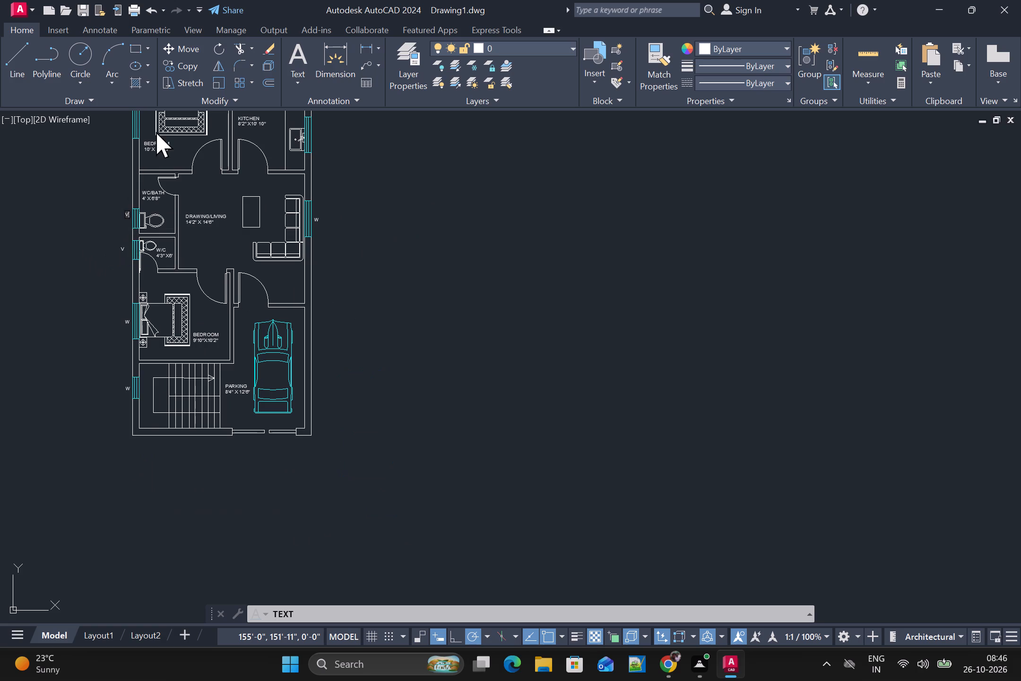
middle_drag(137, 169, 136, 338)
scroll(126, 299, up, 1)
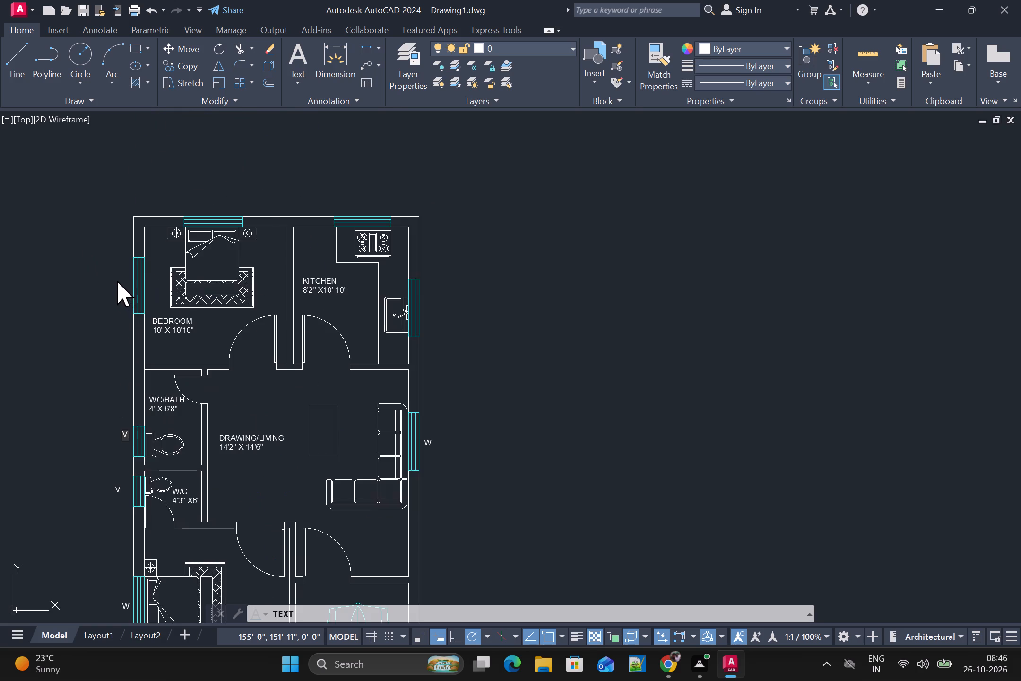
scroll(117, 279, up, 2)
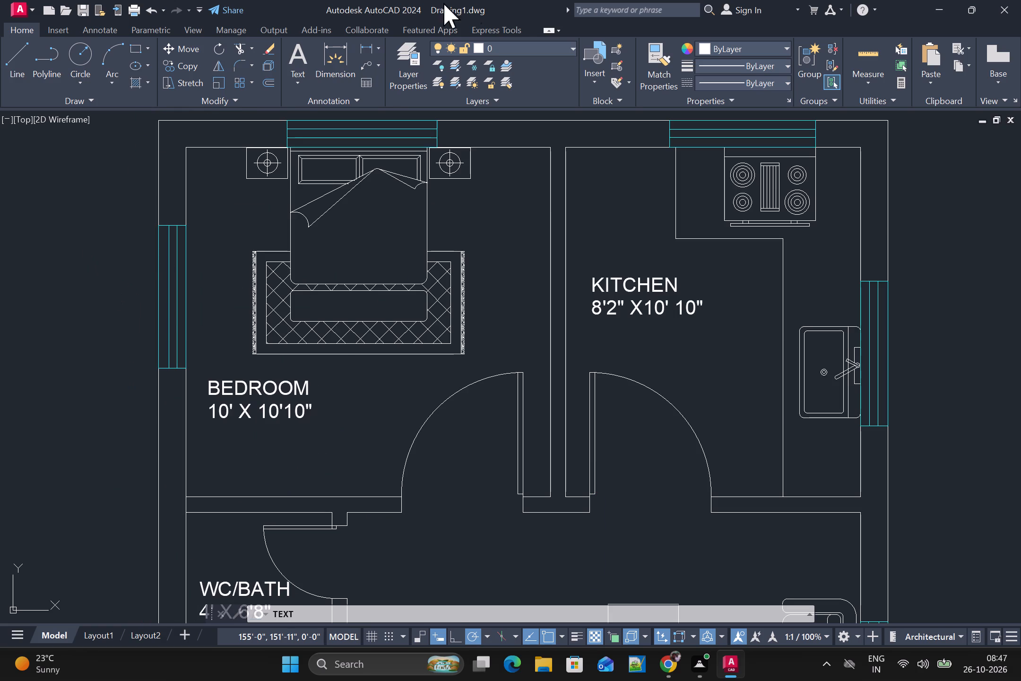
click(140, 303)
key(w)
scroll(164, 316, down, 2)
click(231, 230)
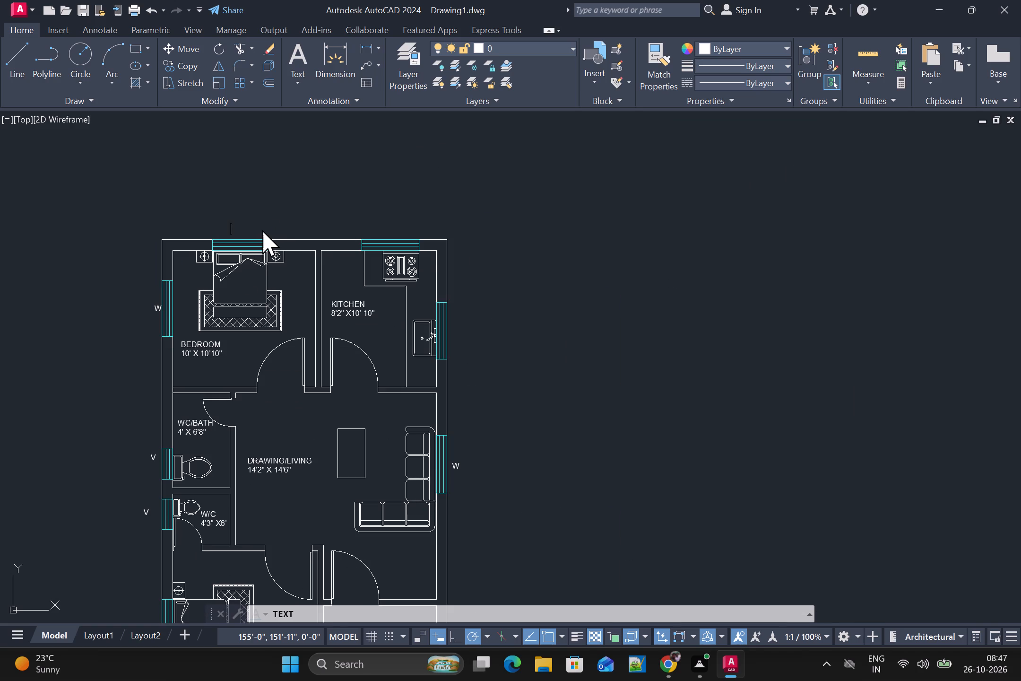
key(w)
Place a W label outside each of the kitchen's two windows, above the stove and beside the sink.
click(377, 227)
key(w)
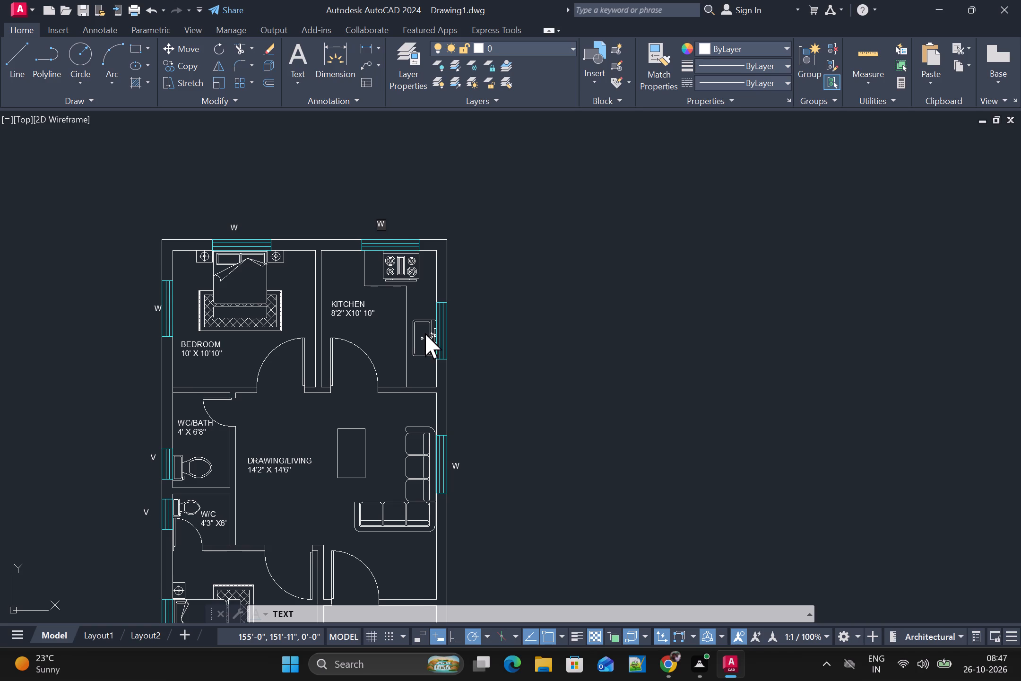
scroll(441, 332, up, 2)
click(459, 340)
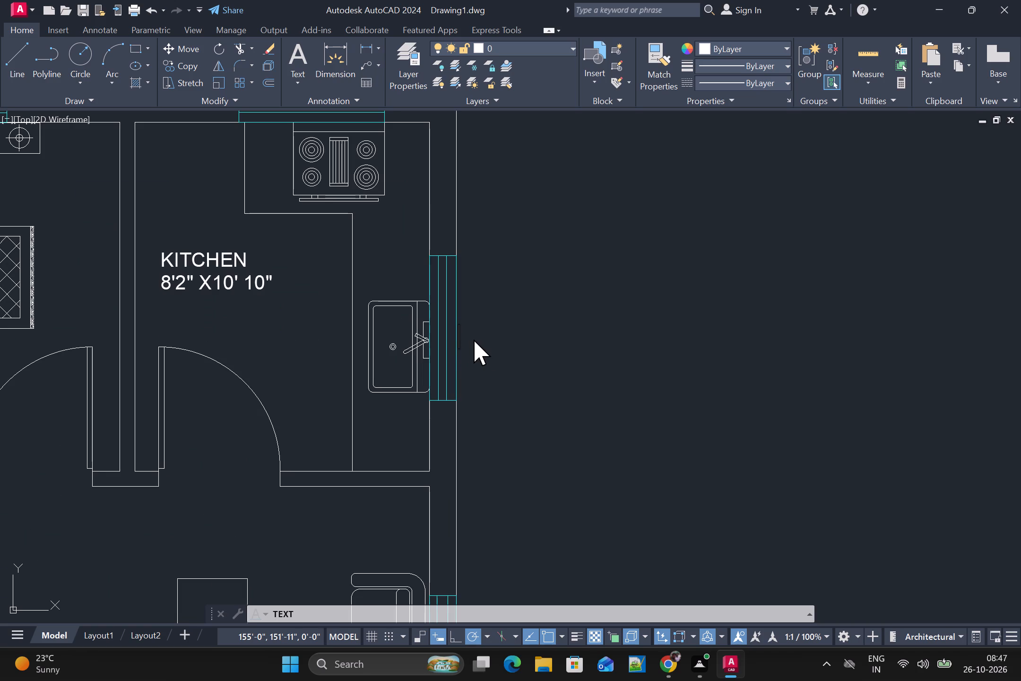
key(w)
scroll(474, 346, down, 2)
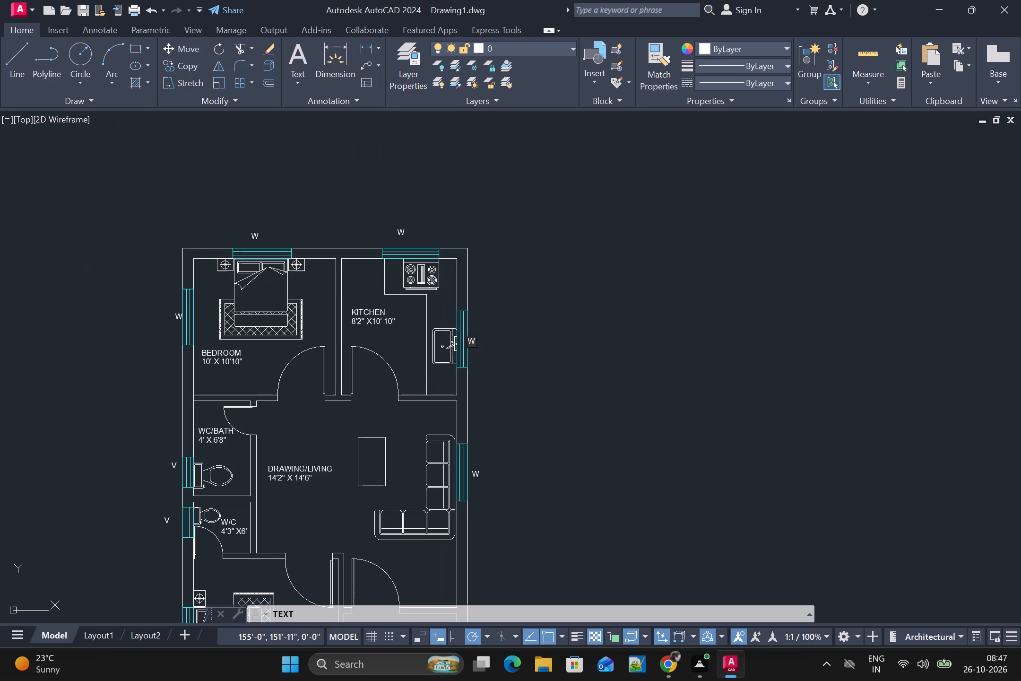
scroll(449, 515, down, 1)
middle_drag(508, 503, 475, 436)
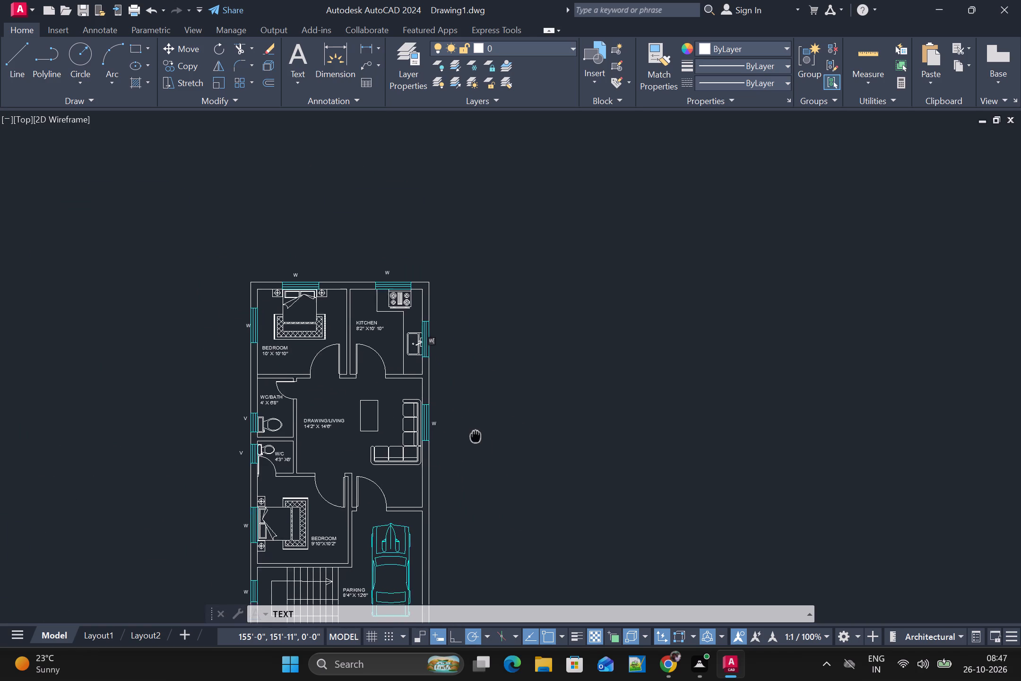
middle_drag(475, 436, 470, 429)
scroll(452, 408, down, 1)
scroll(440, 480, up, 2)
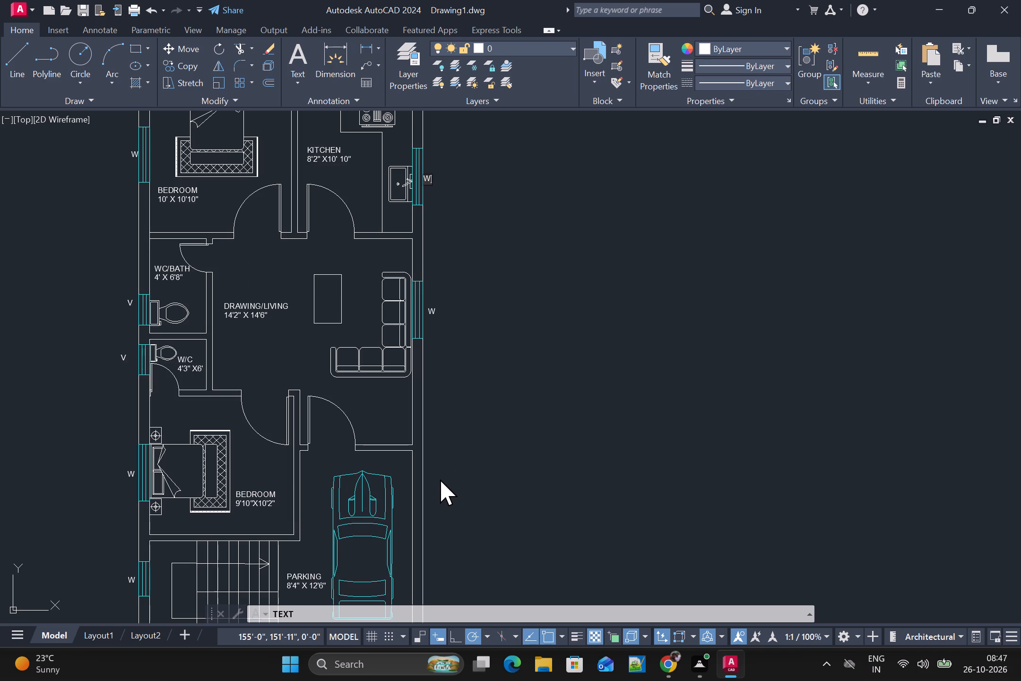
Place the single-line text MAIN GATE just outside the gate opening below the parking area.
middle_drag(446, 512, 446, 331)
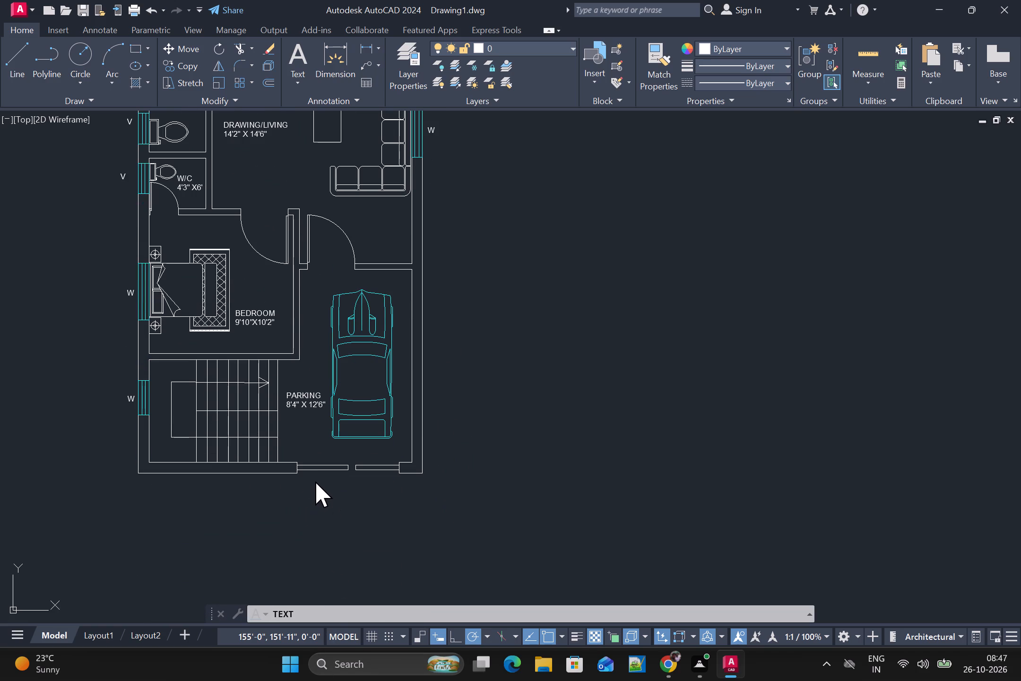
click(312, 489)
text(MAIN)
key(space)
text(ATE)
Place the single-line text UP beside the start of the stair direction line, and finish the text command.
click(283, 434)
click(291, 437)
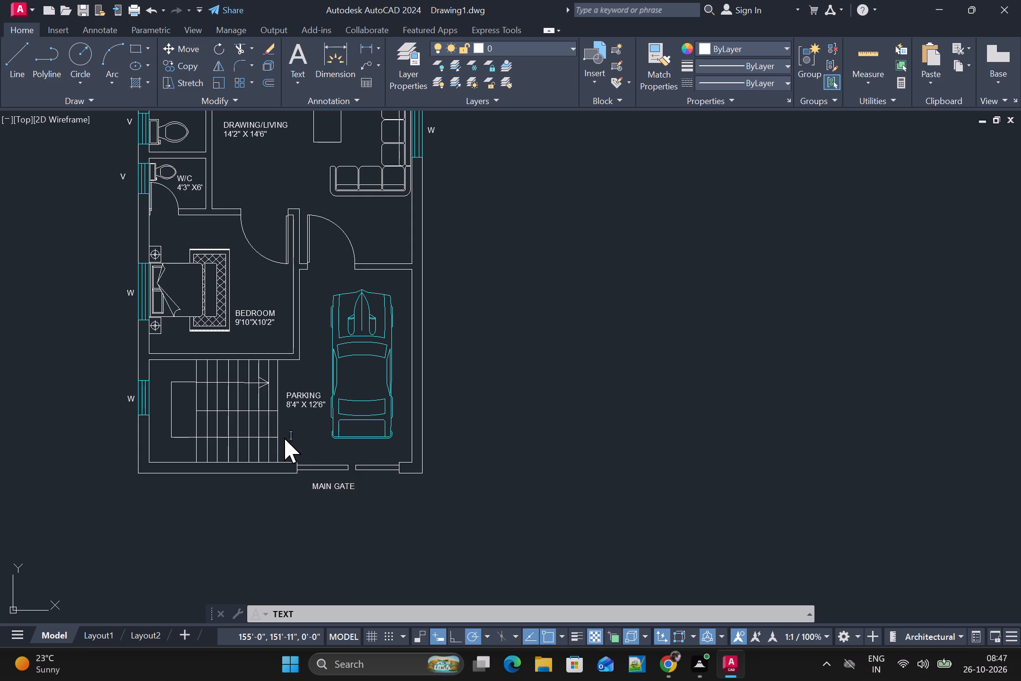
click(286, 439)
text(UP)
click(463, 417)
key(Escape)
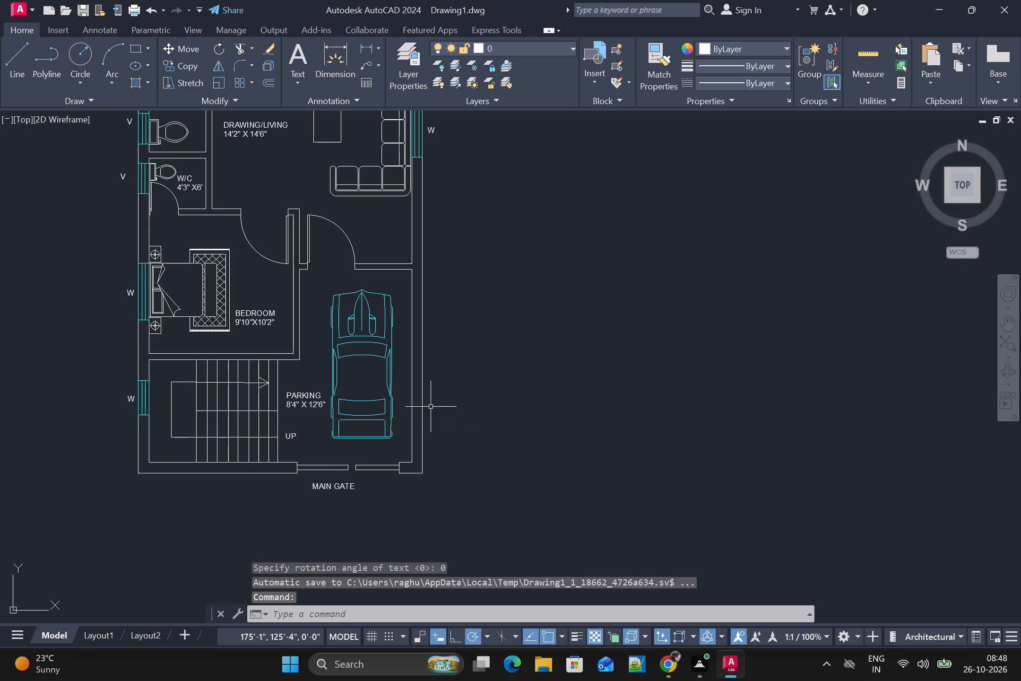
Add a linear dimension for the plan's overall width between the top outer corners, about 1'-11" above the wall, beyond the W labels.
scroll(459, 430, down, 2)
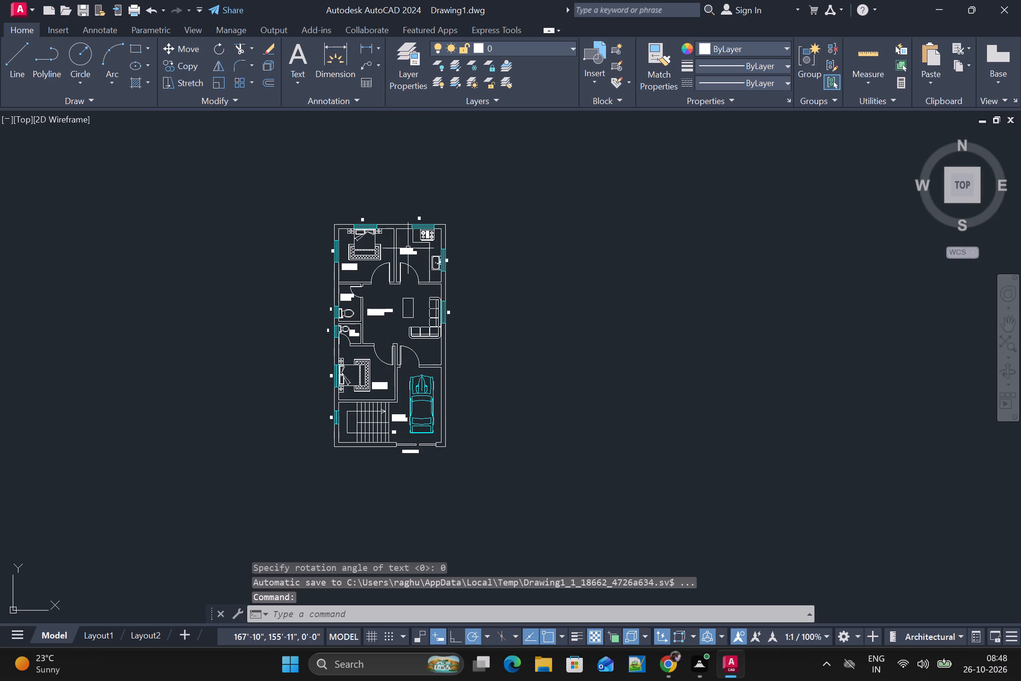
scroll(408, 246, up, 2)
middle_drag(401, 251, 367, 403)
scroll(346, 386, up, 1)
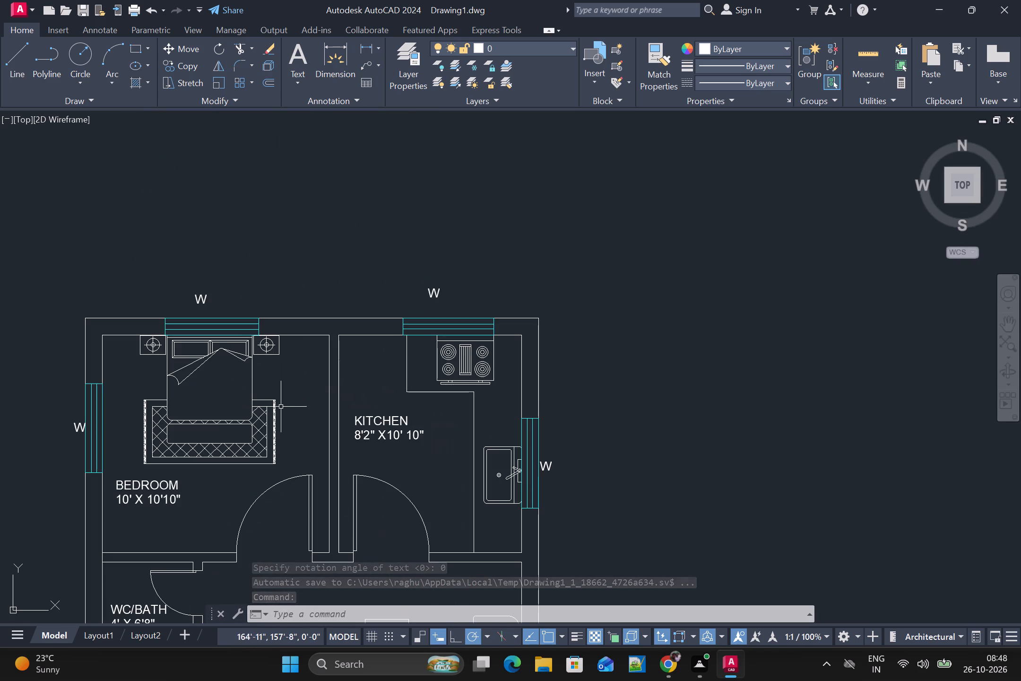
click(361, 44)
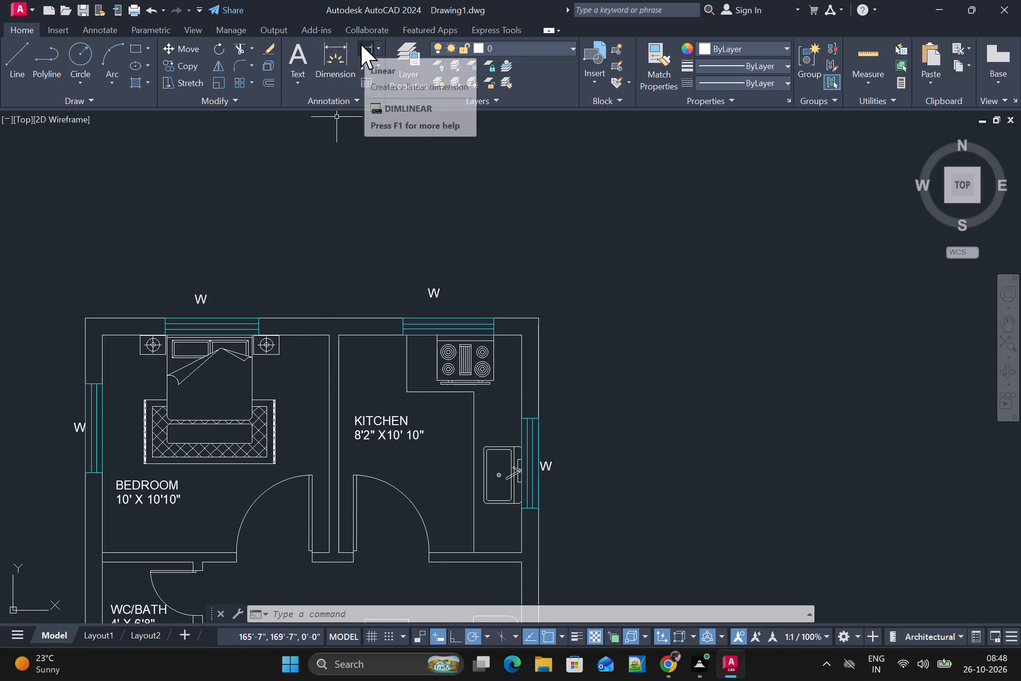
click(88, 317)
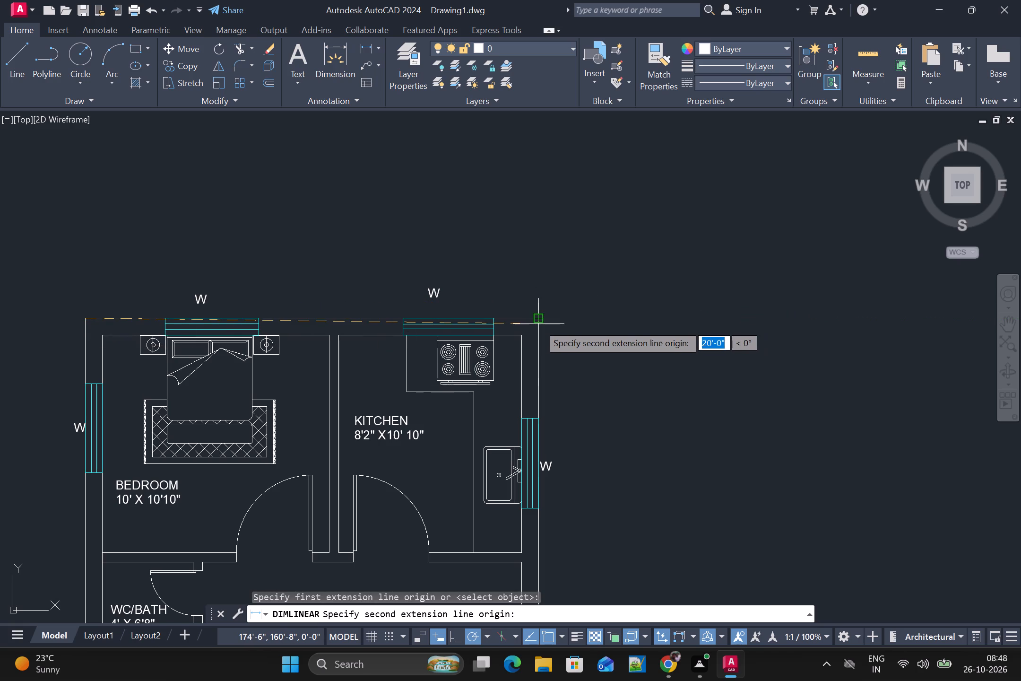
scroll(538, 324, up, 2)
click(541, 313)
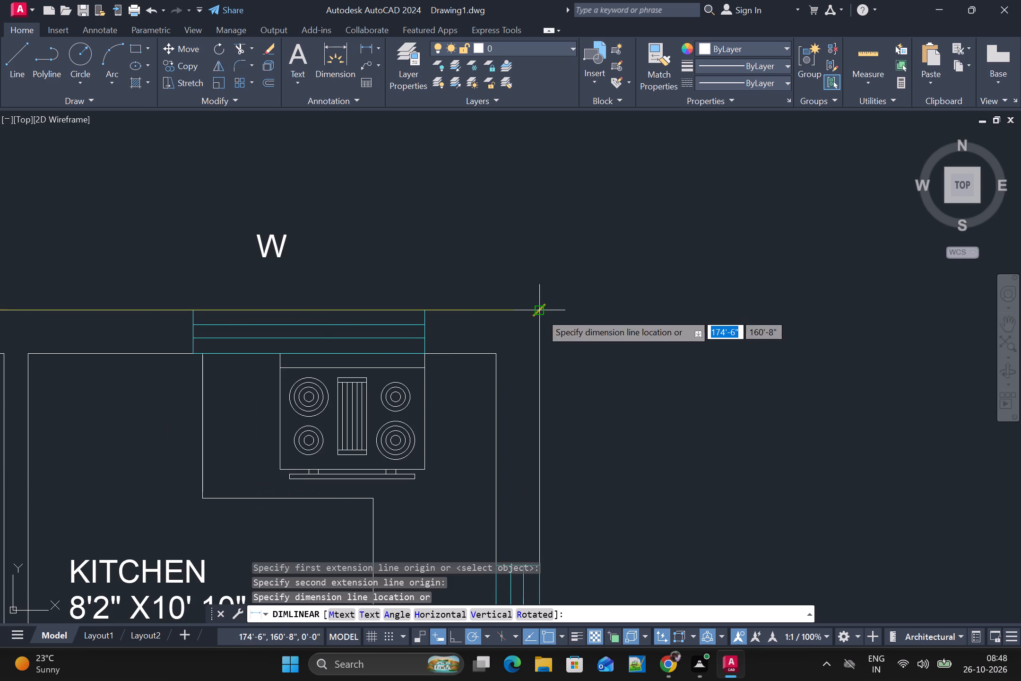
scroll(543, 300, down, 2)
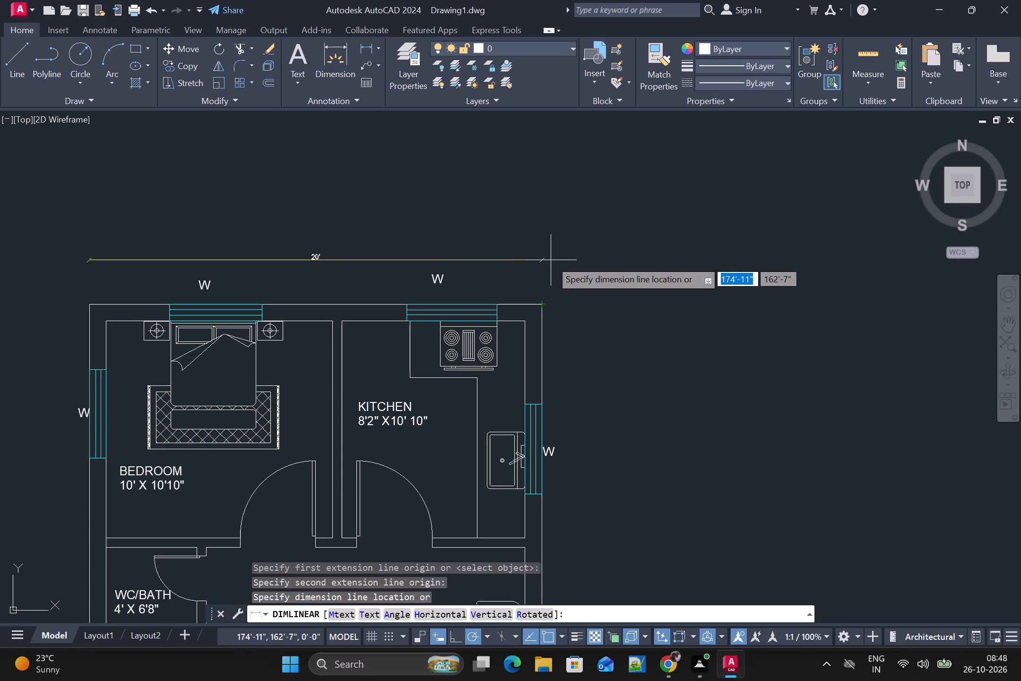
click(551, 260)
Add a linear dimension for the plan's overall length between the outer corners on the kitchen and parking side, about 3'-4" outside the wall.
scroll(539, 297, down, 1)
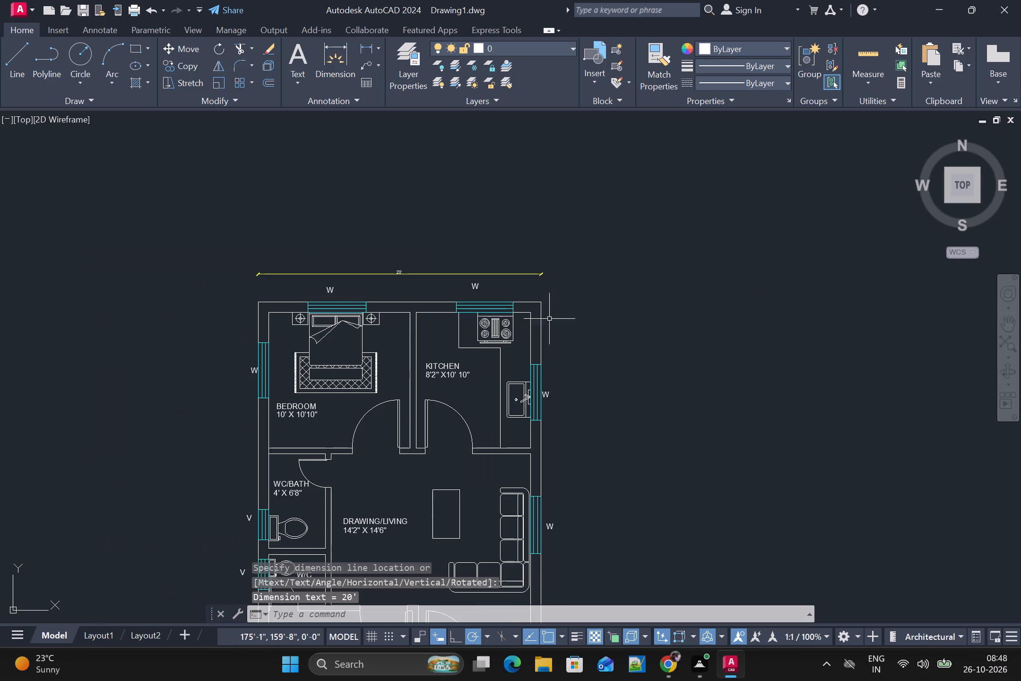
middle_drag(543, 357, 433, 267)
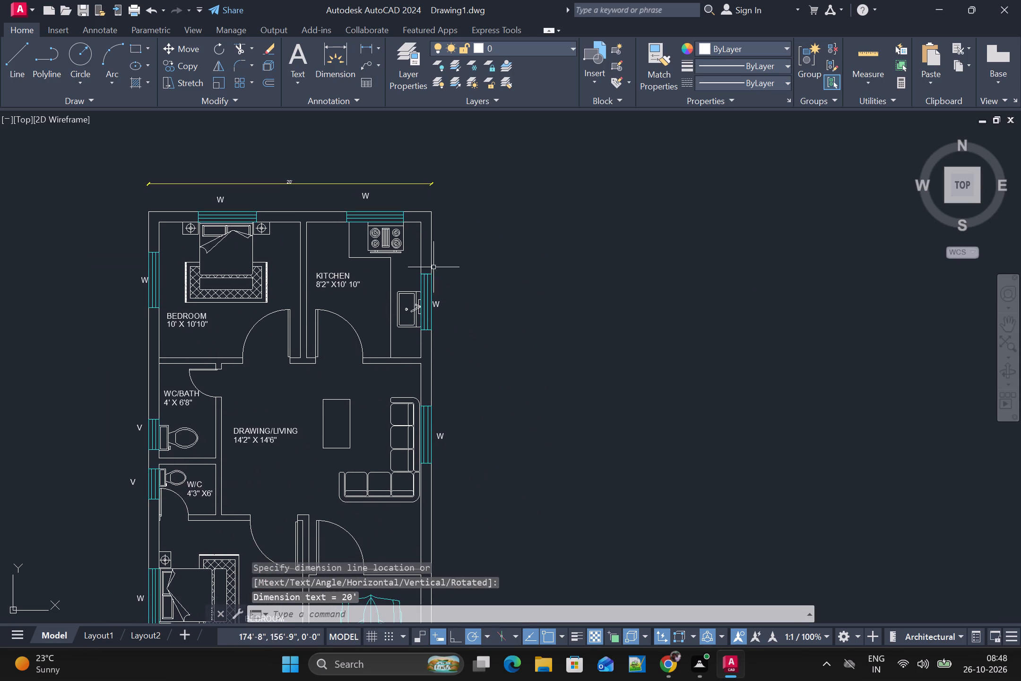
scroll(430, 304, down, 1)
middle_drag(473, 369, 467, 310)
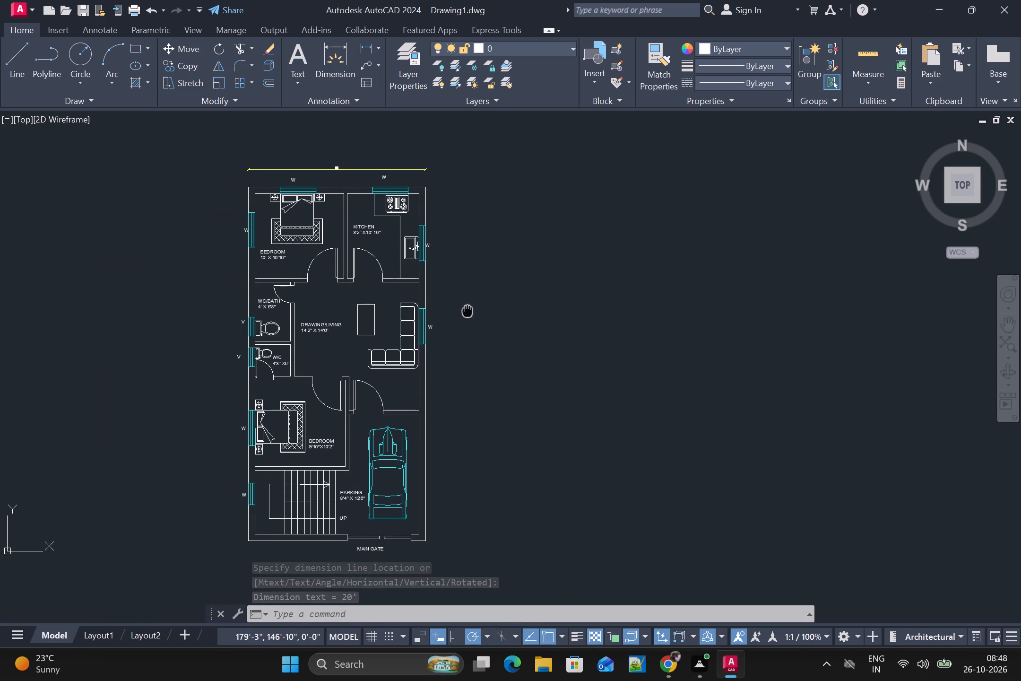
middle_drag(467, 310, 462, 305)
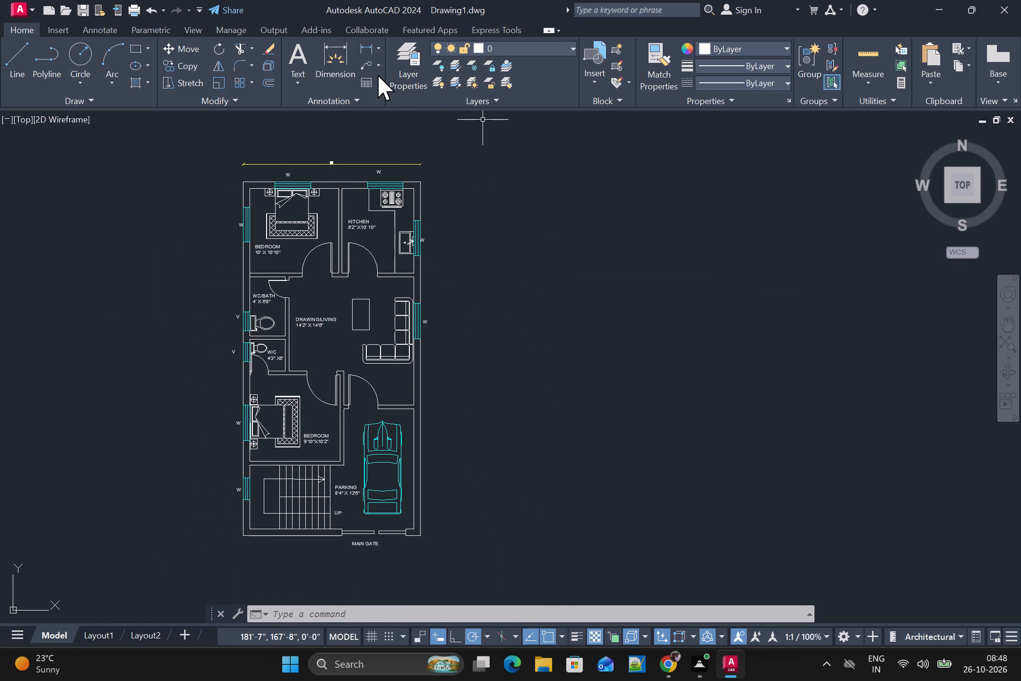
click(370, 51)
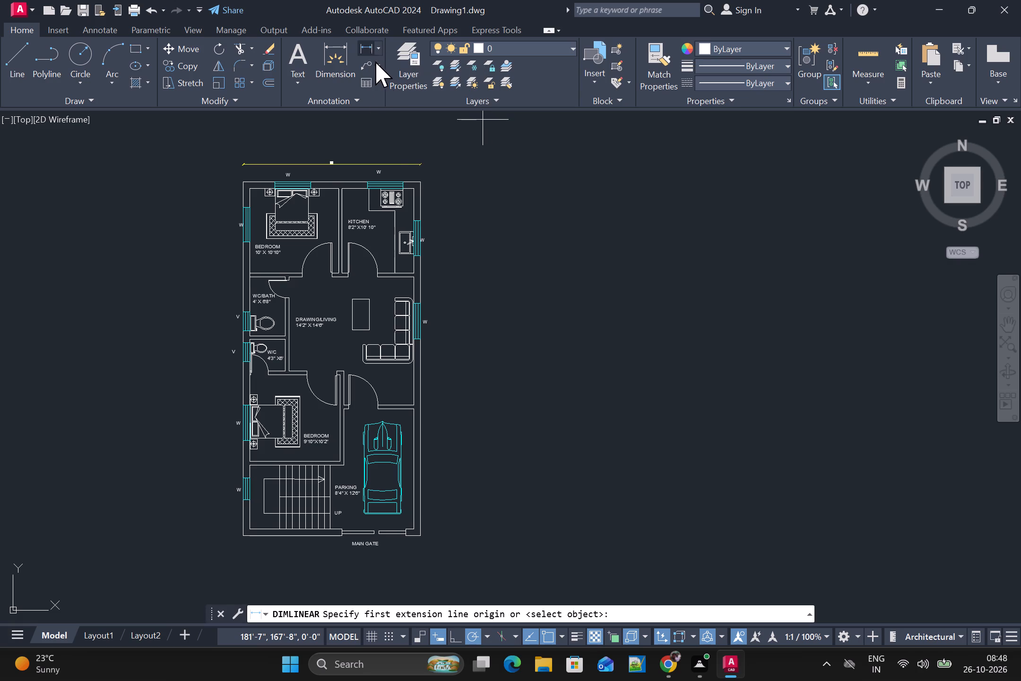
scroll(410, 192, up, 2)
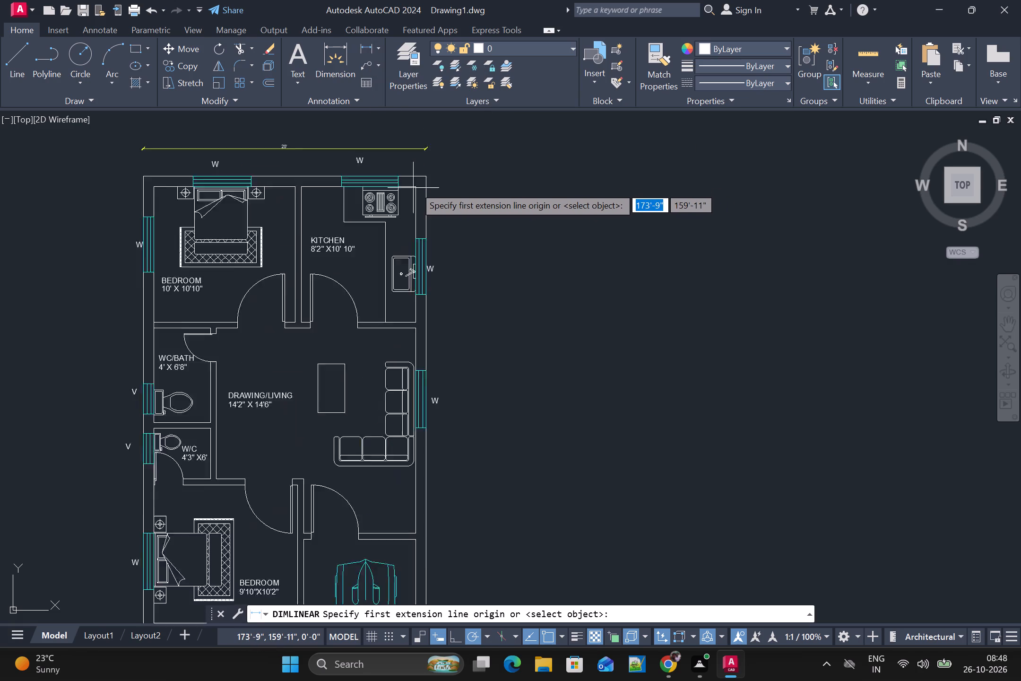
click(434, 167)
scroll(449, 181, down, 4)
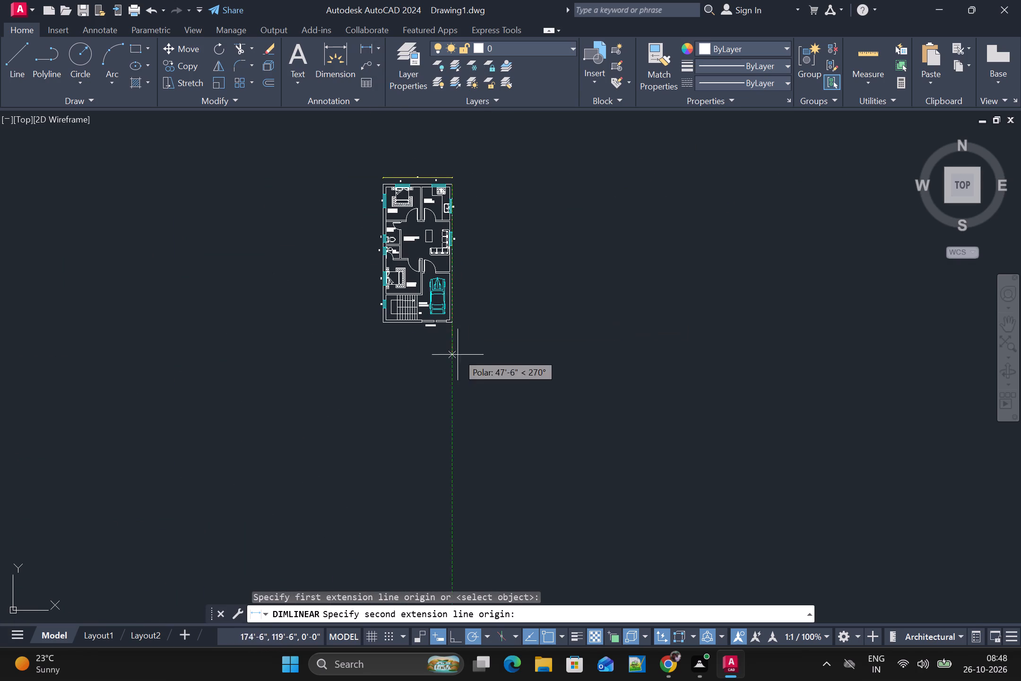
scroll(475, 276, up, 1)
scroll(436, 322, up, 3)
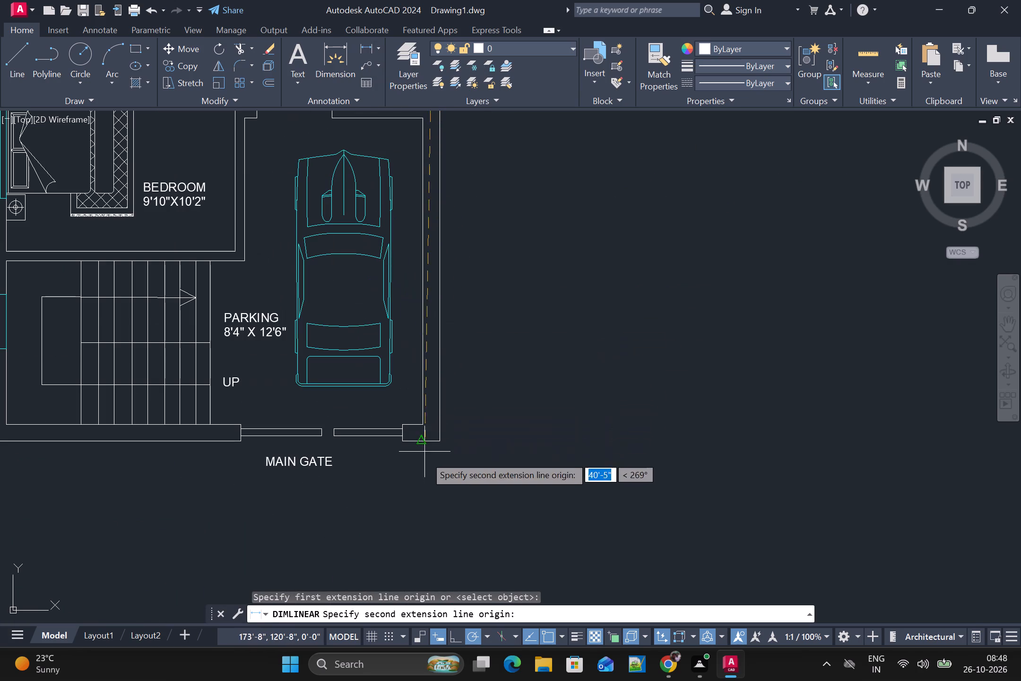
click(440, 439)
scroll(455, 439, down, 2)
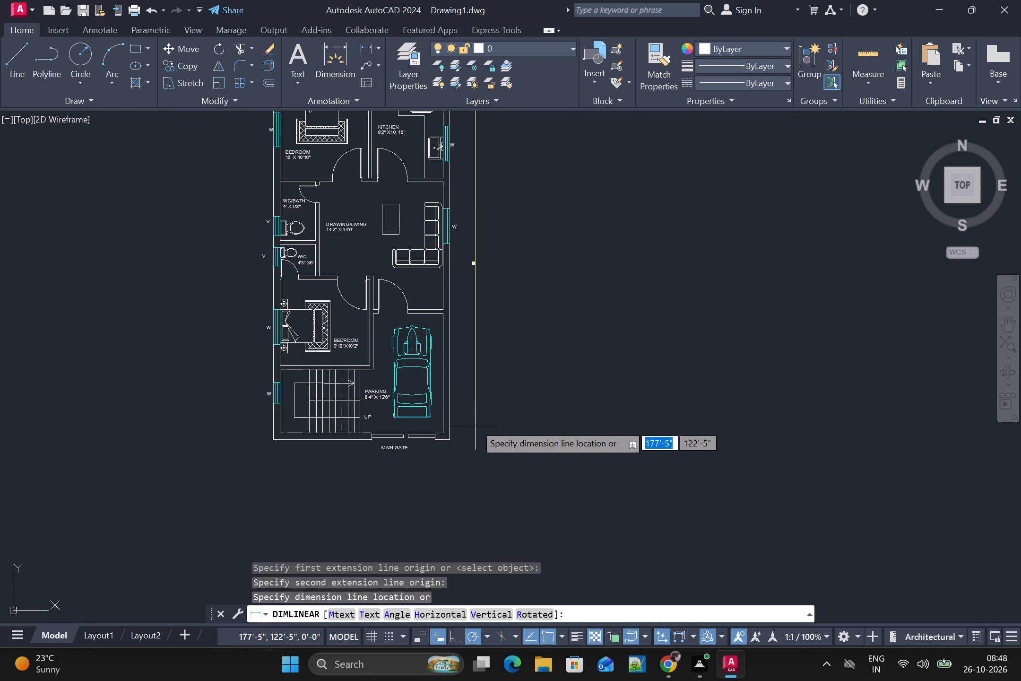
scroll(477, 422, down, 1)
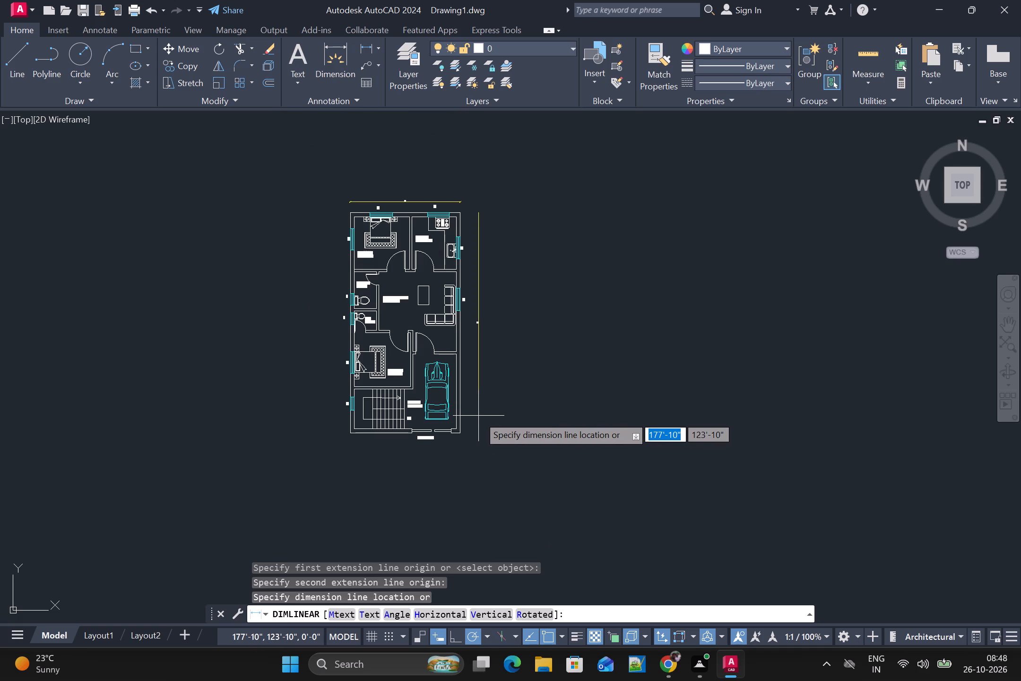
click(478, 416)
scroll(496, 325, up, 3)
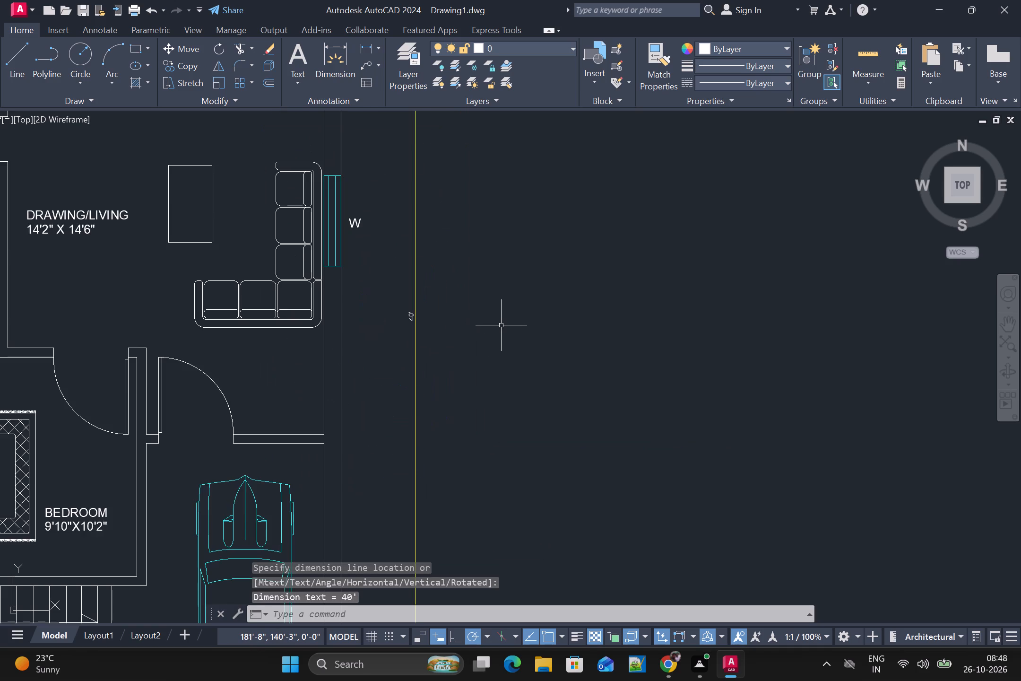
scroll(501, 325, down, 1)
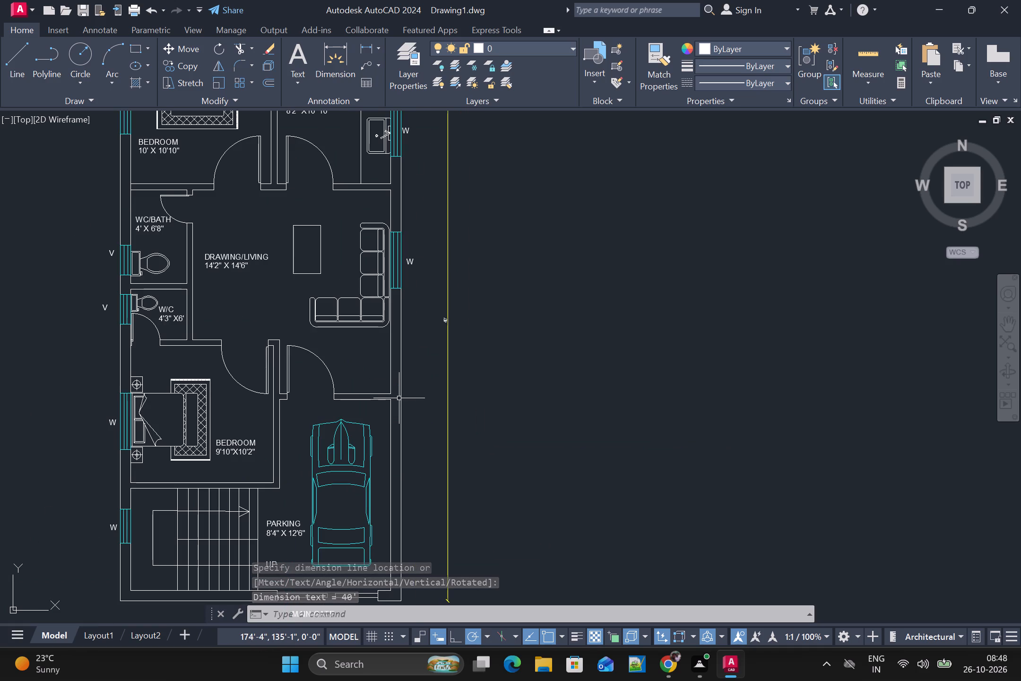
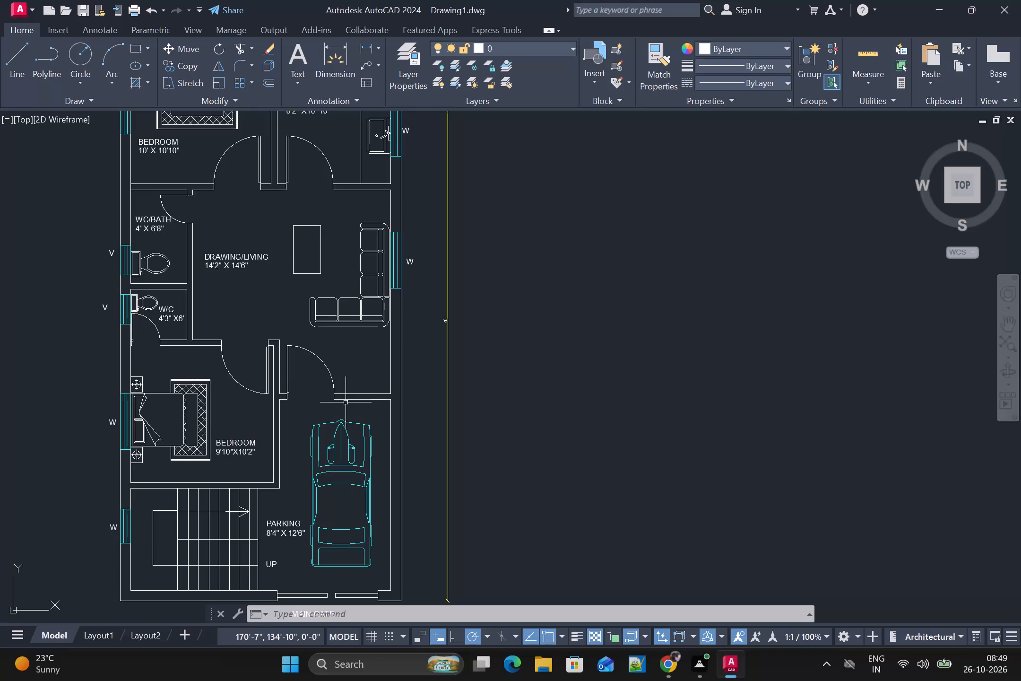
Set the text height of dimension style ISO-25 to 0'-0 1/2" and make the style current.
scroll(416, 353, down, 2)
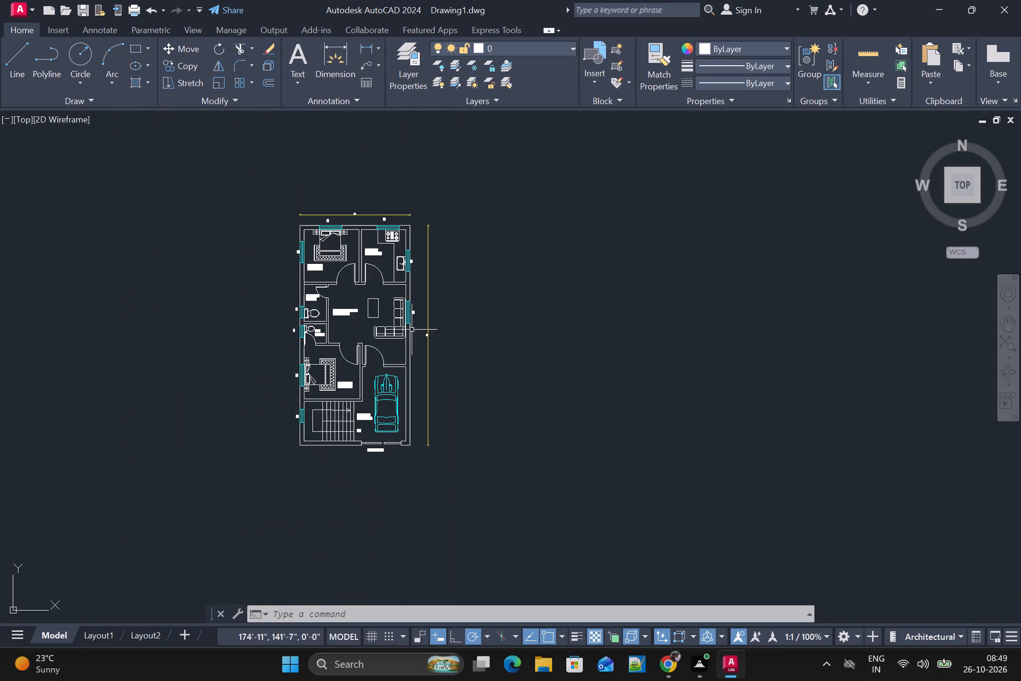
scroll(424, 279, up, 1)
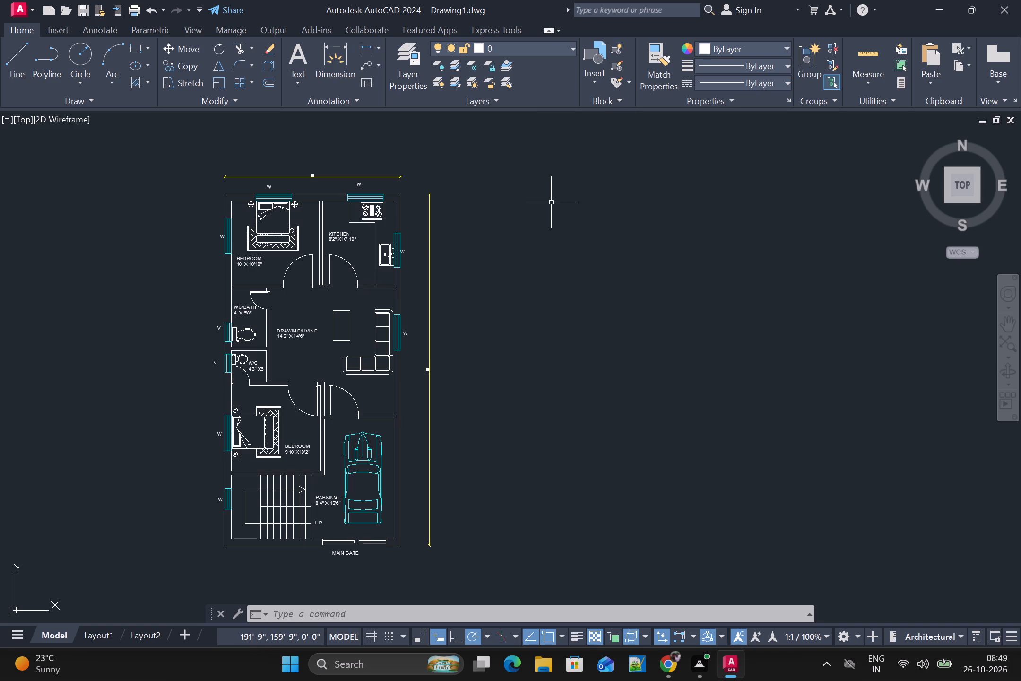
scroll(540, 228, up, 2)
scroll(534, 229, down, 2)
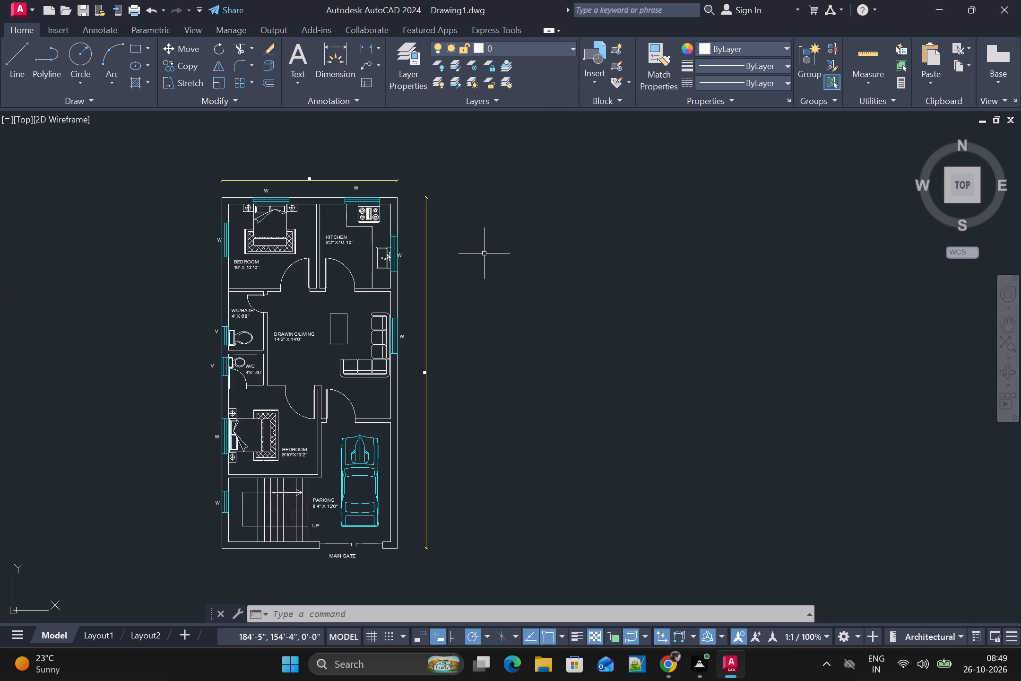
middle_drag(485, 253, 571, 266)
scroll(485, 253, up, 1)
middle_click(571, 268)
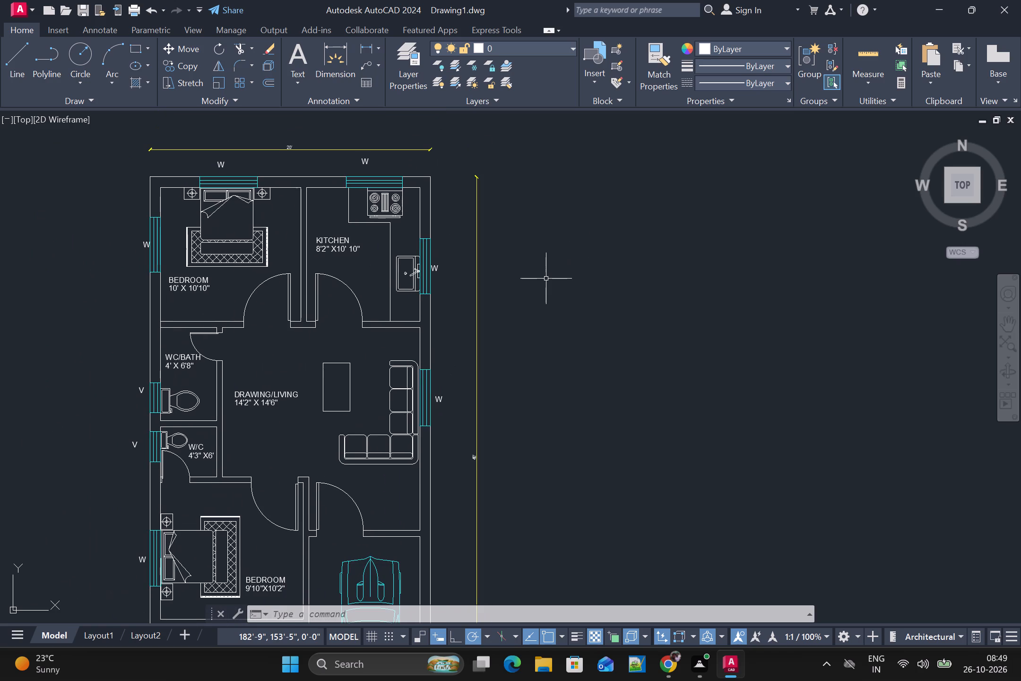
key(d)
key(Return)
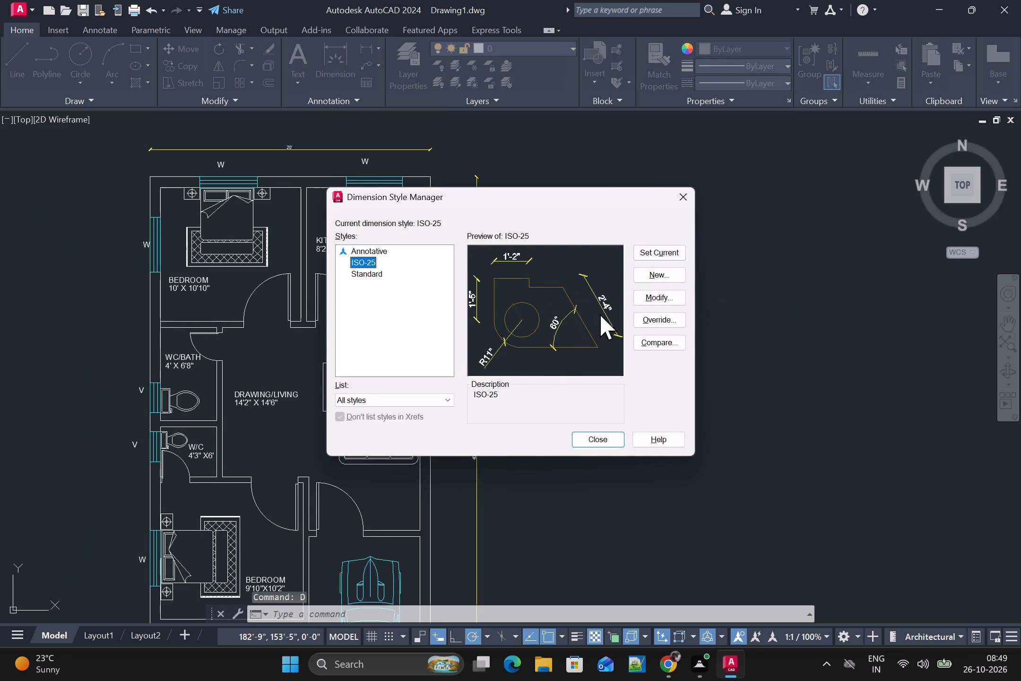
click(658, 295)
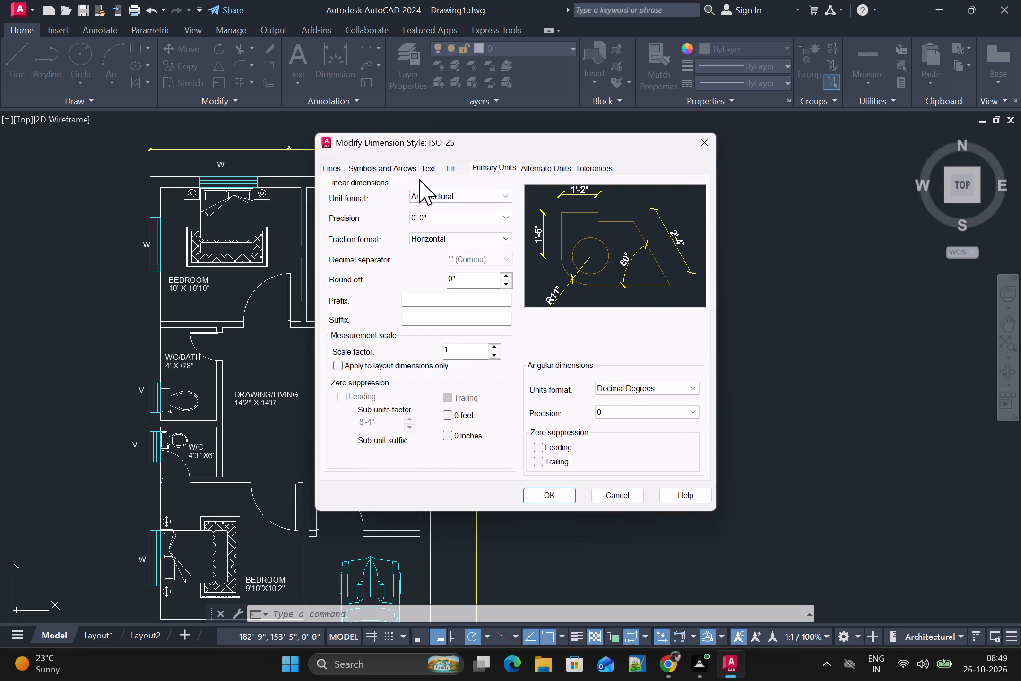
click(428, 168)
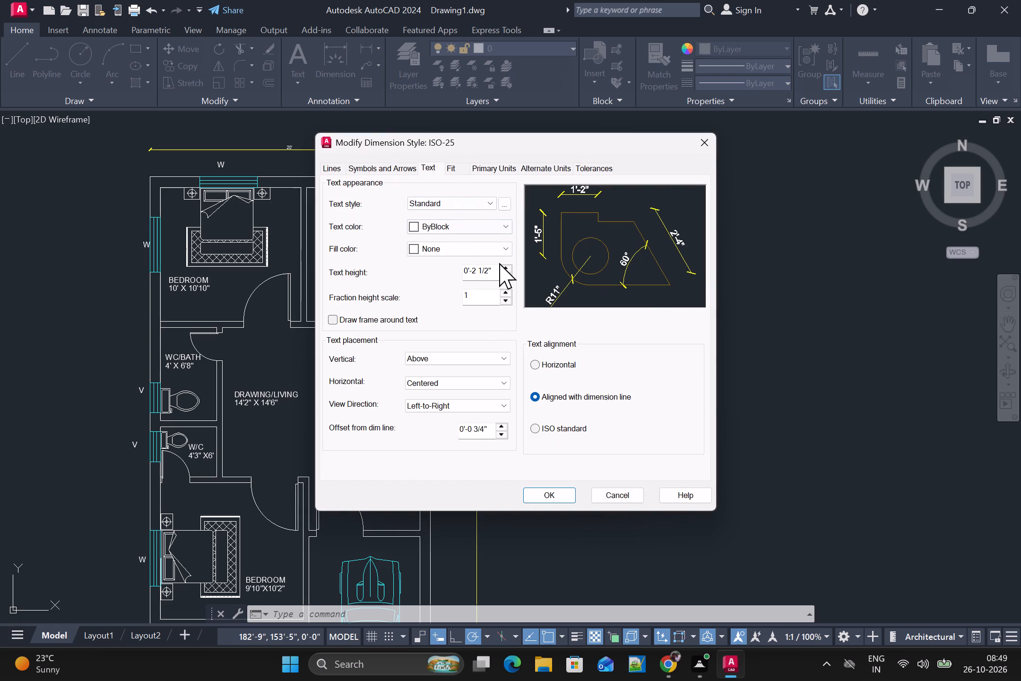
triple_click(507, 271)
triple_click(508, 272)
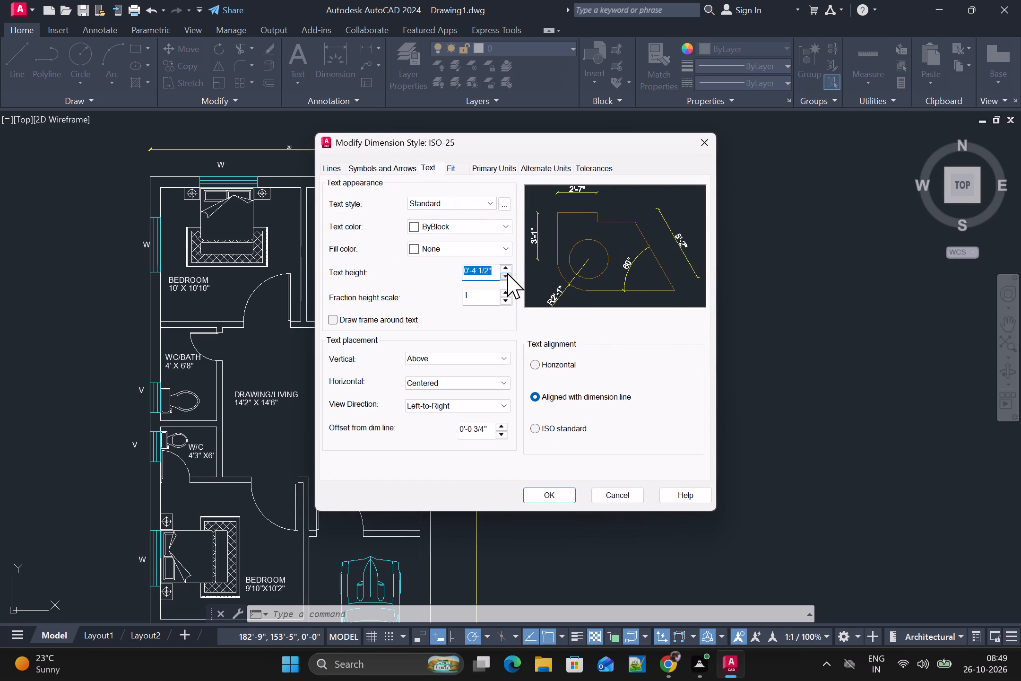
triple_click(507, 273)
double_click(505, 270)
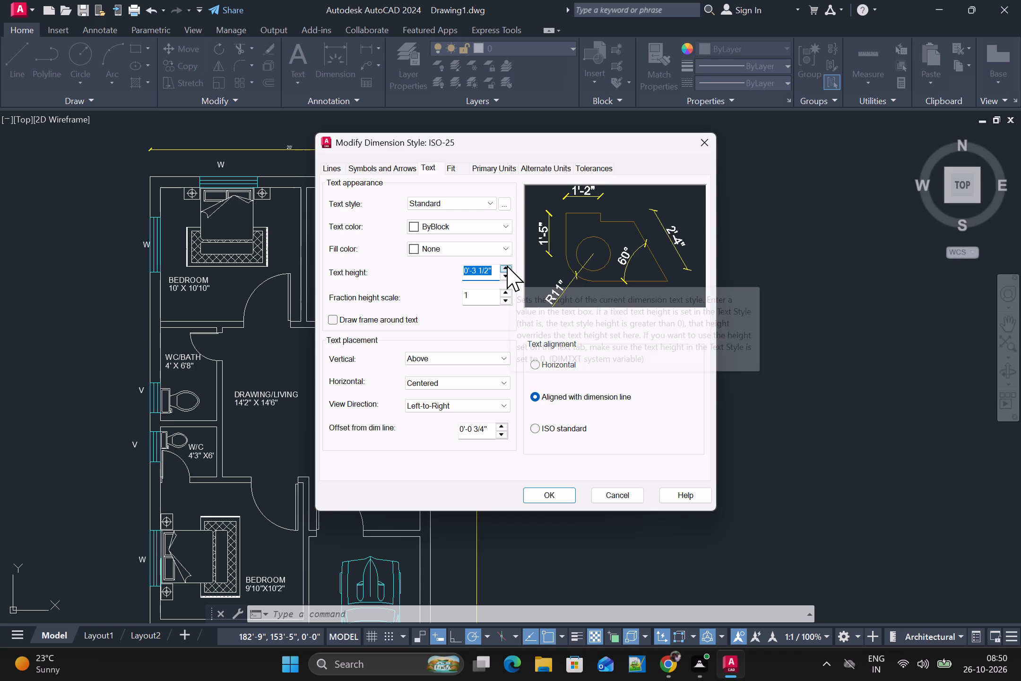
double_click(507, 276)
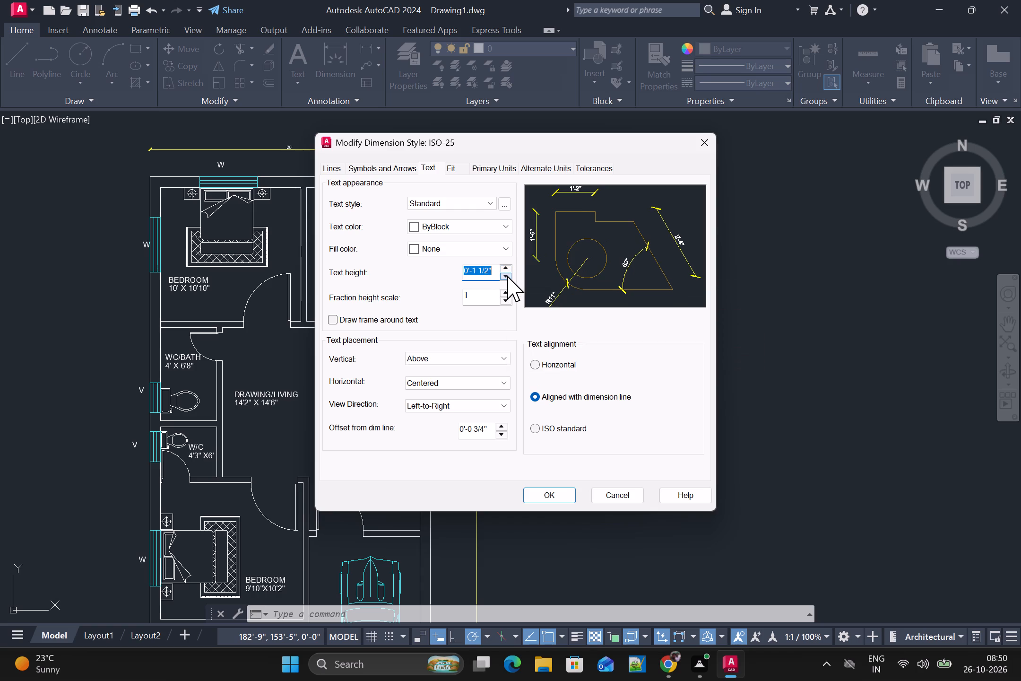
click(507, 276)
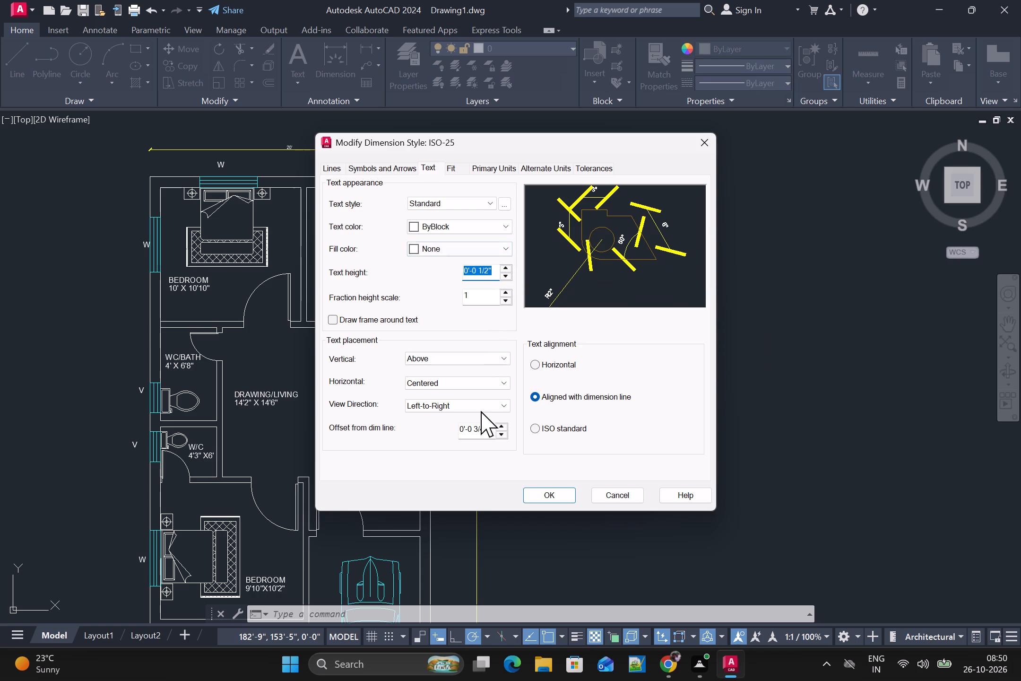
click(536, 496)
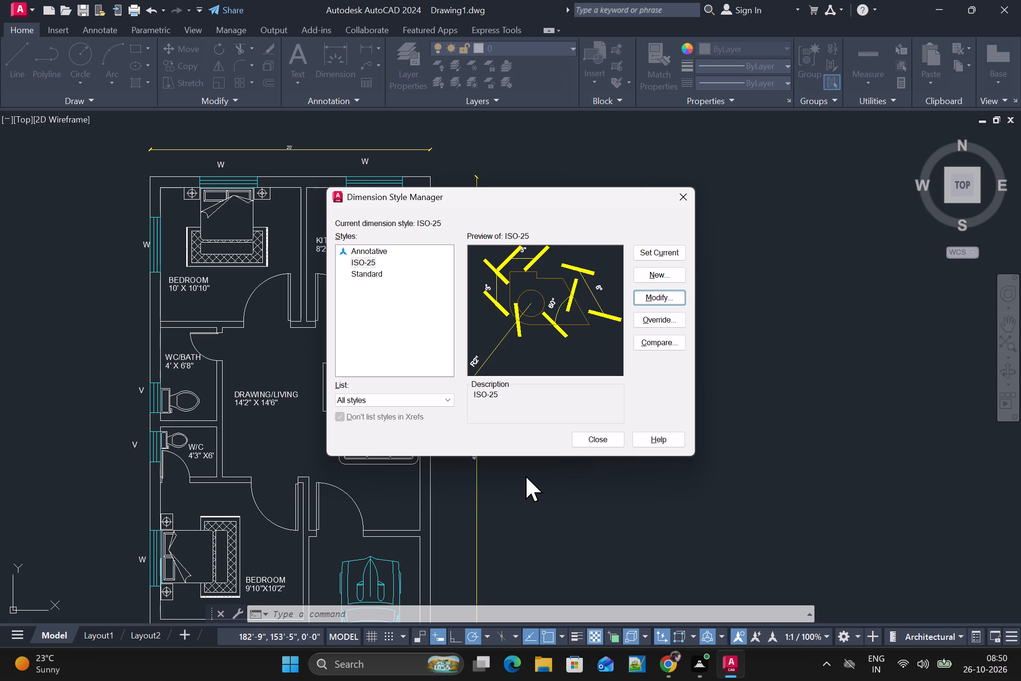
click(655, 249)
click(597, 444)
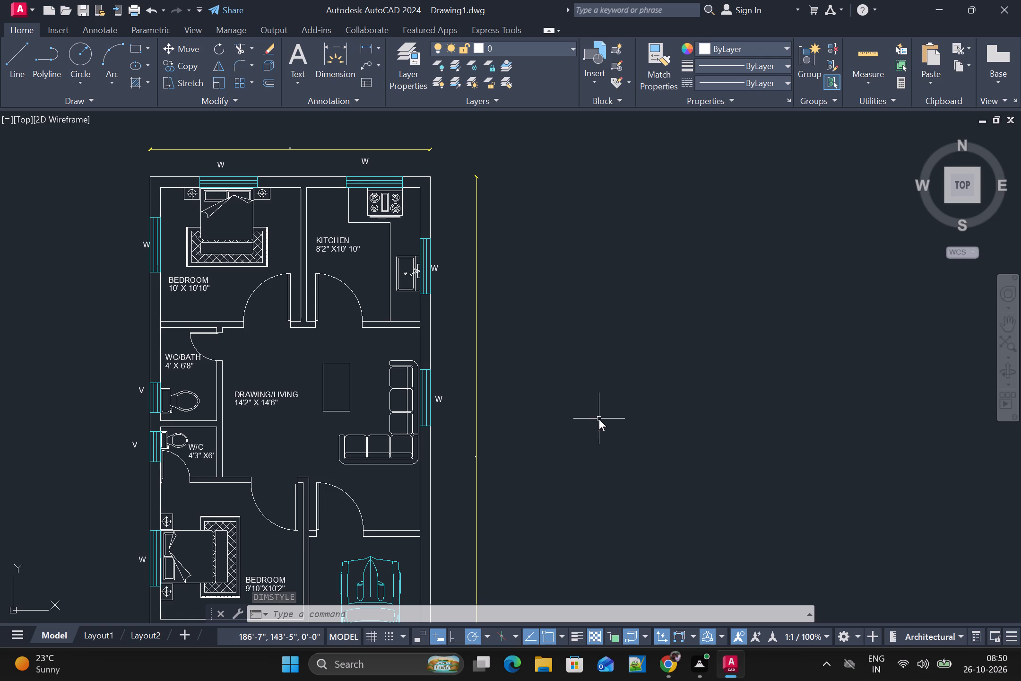
Set the text height of dimension style ISO-25 to 1'-0 1/2" and make the style current.
key(d)
key(Return)
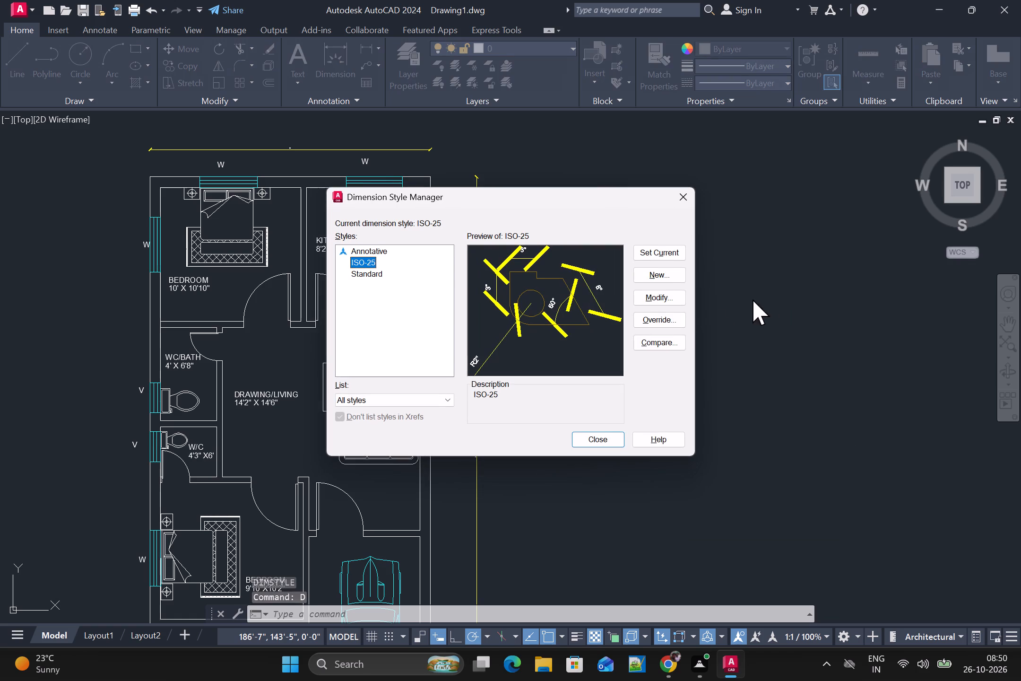
click(664, 301)
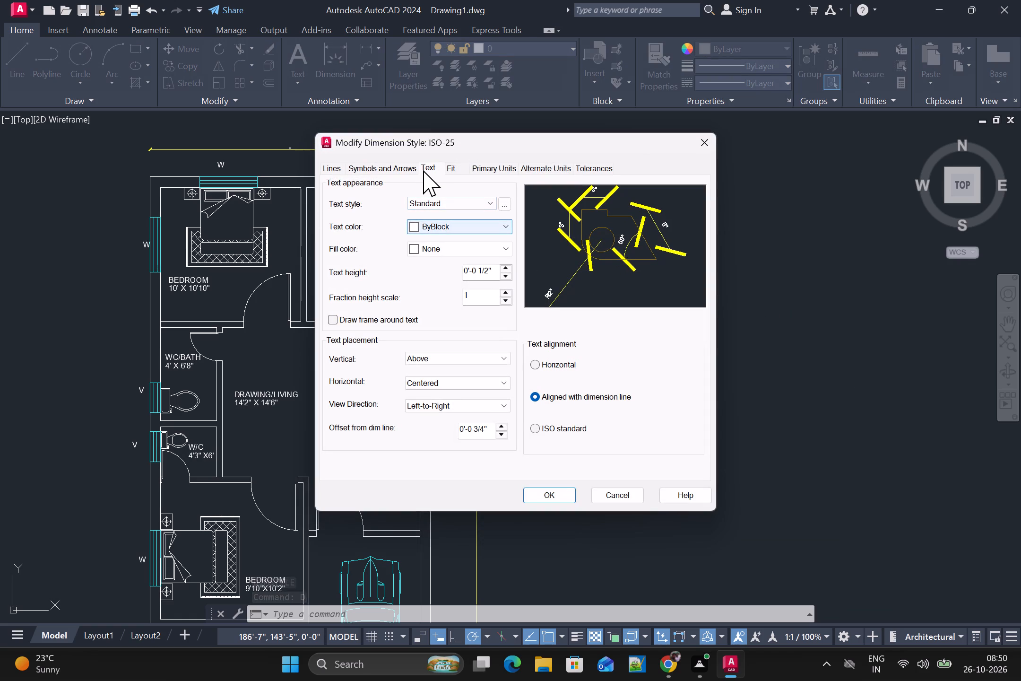
click(423, 170)
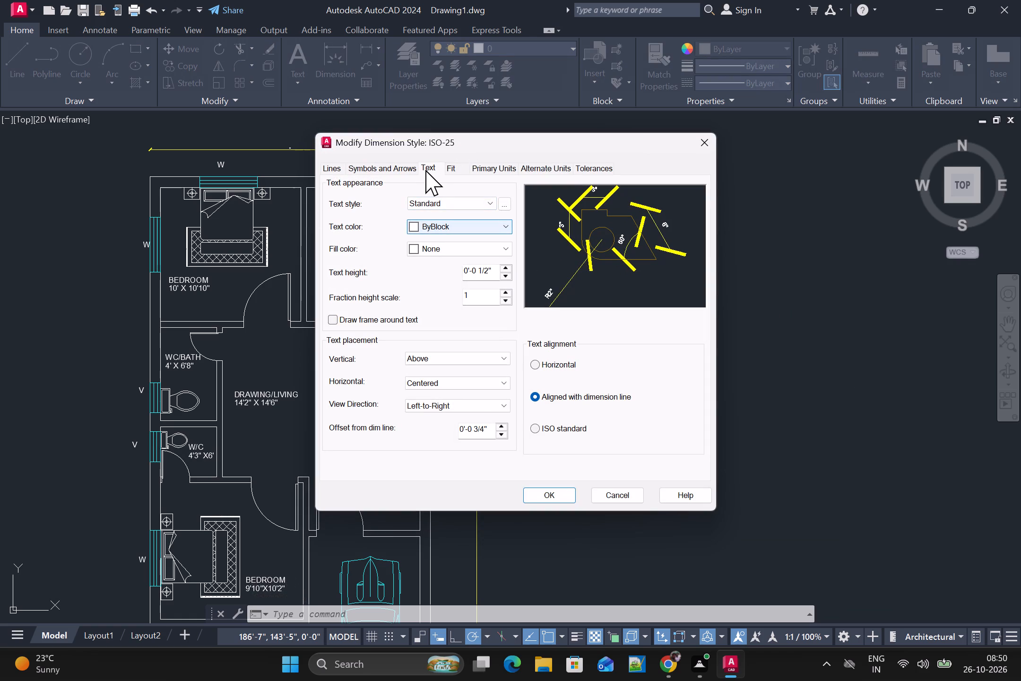
click(425, 170)
click(431, 168)
click(445, 167)
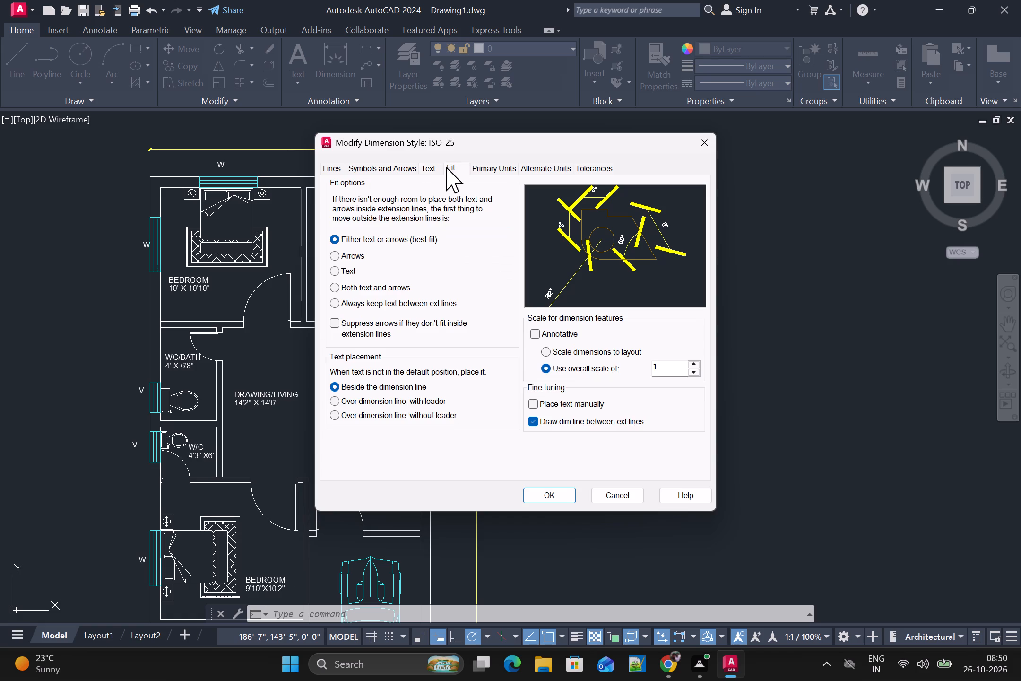
click(430, 169)
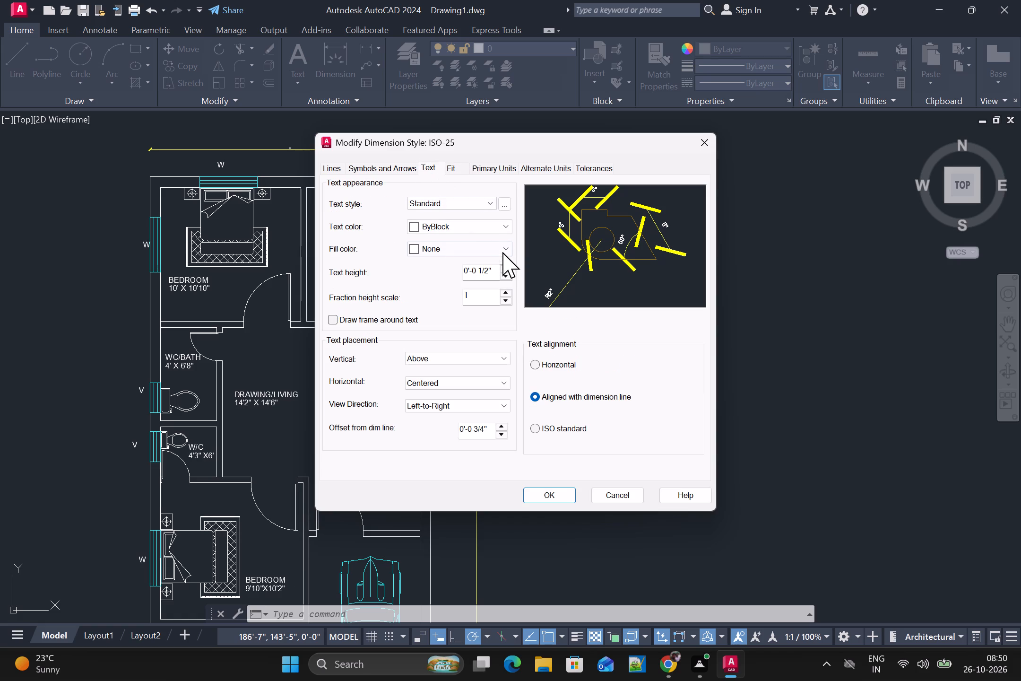
click(505, 262)
triple_click(505, 266)
triple_click(505, 266)
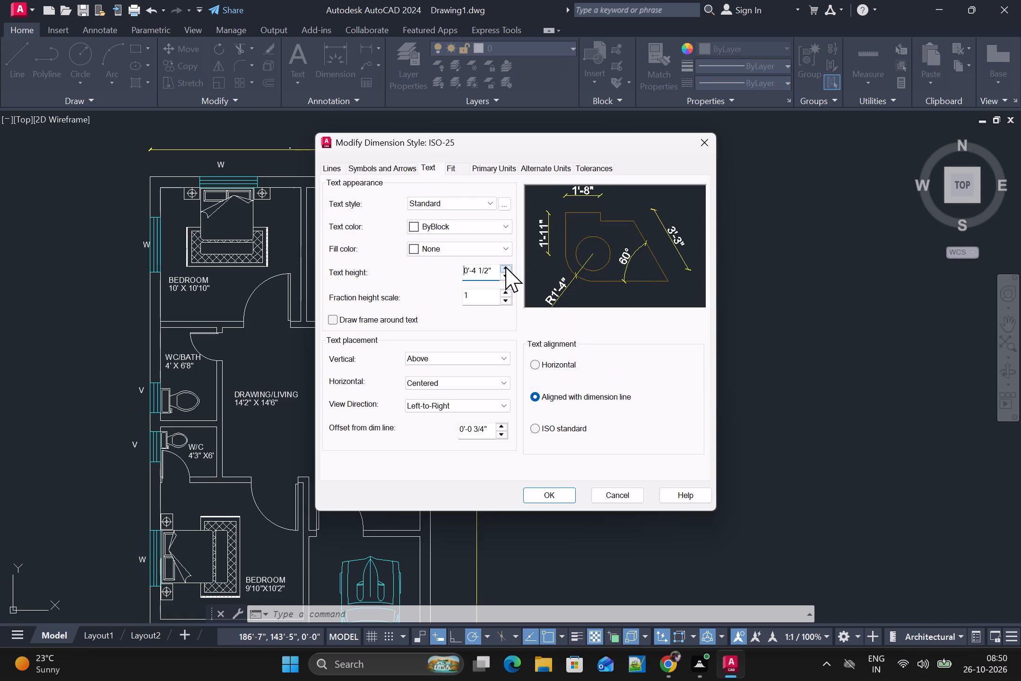
triple_click(505, 266)
triple_click(505, 266)
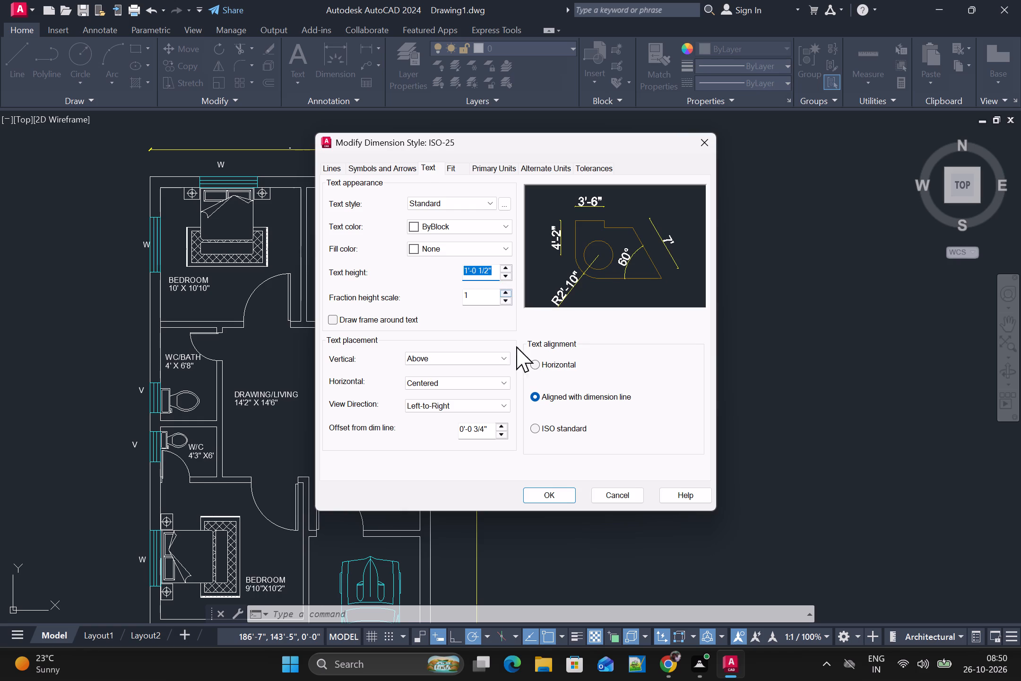
click(544, 498)
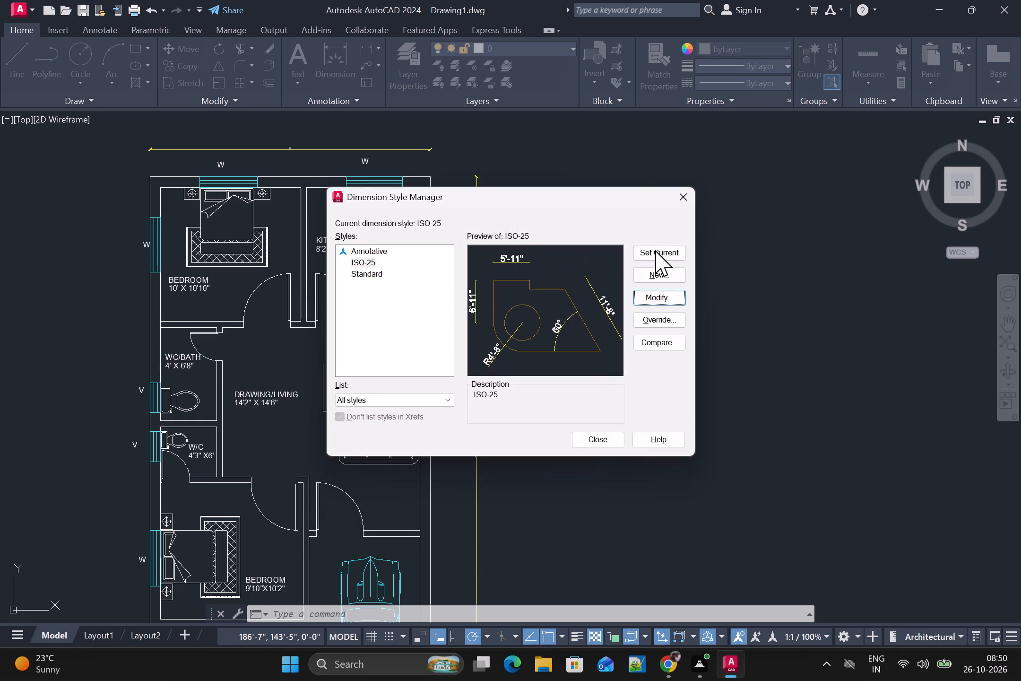
click(658, 257)
click(592, 432)
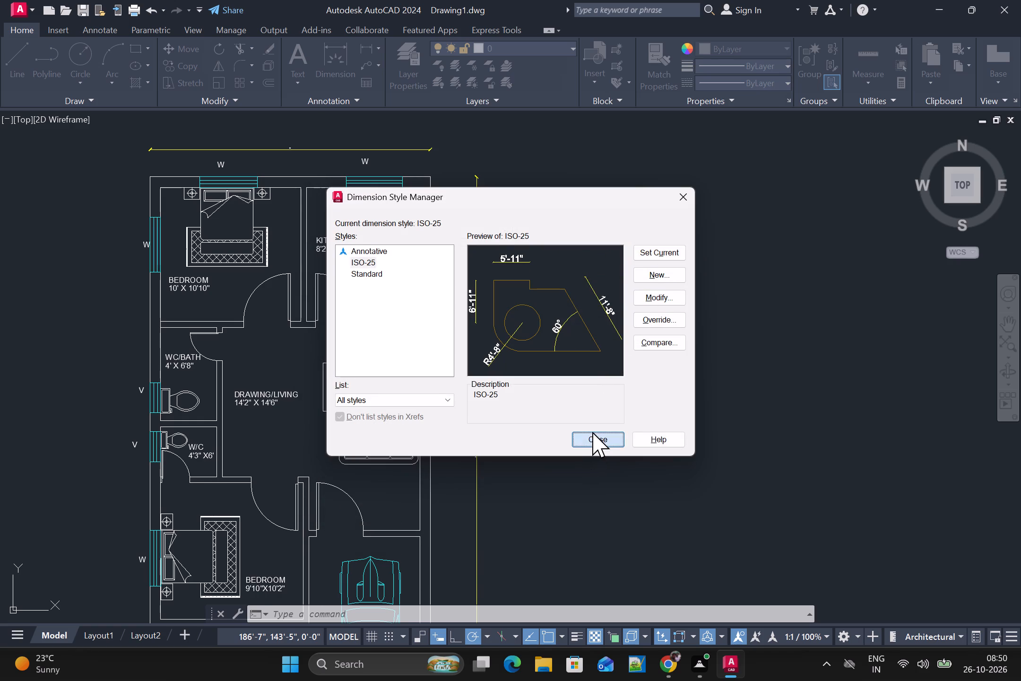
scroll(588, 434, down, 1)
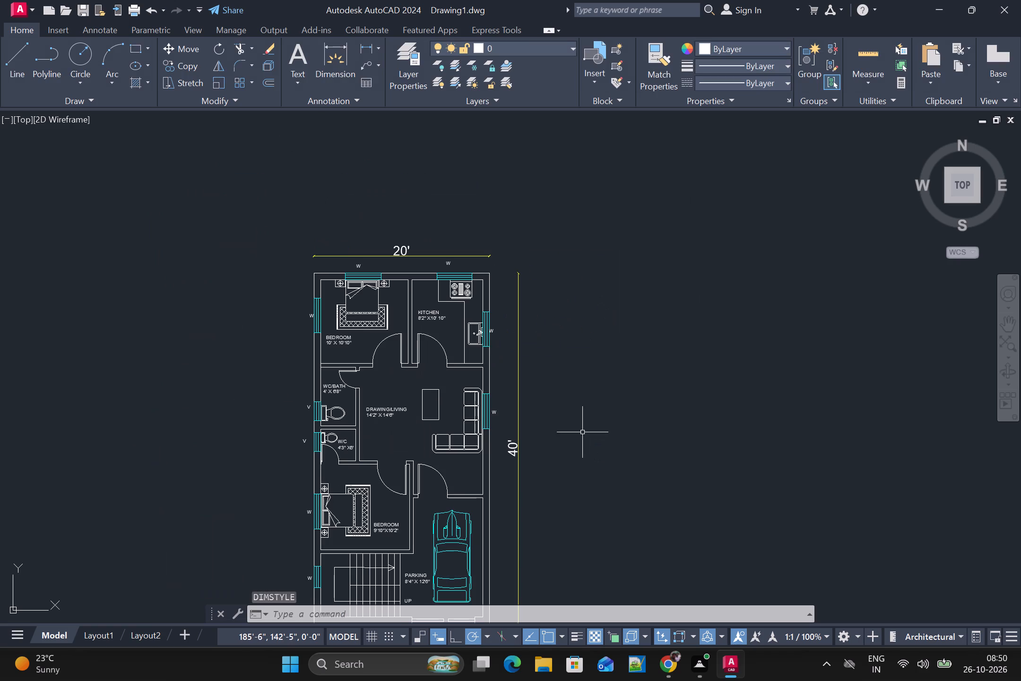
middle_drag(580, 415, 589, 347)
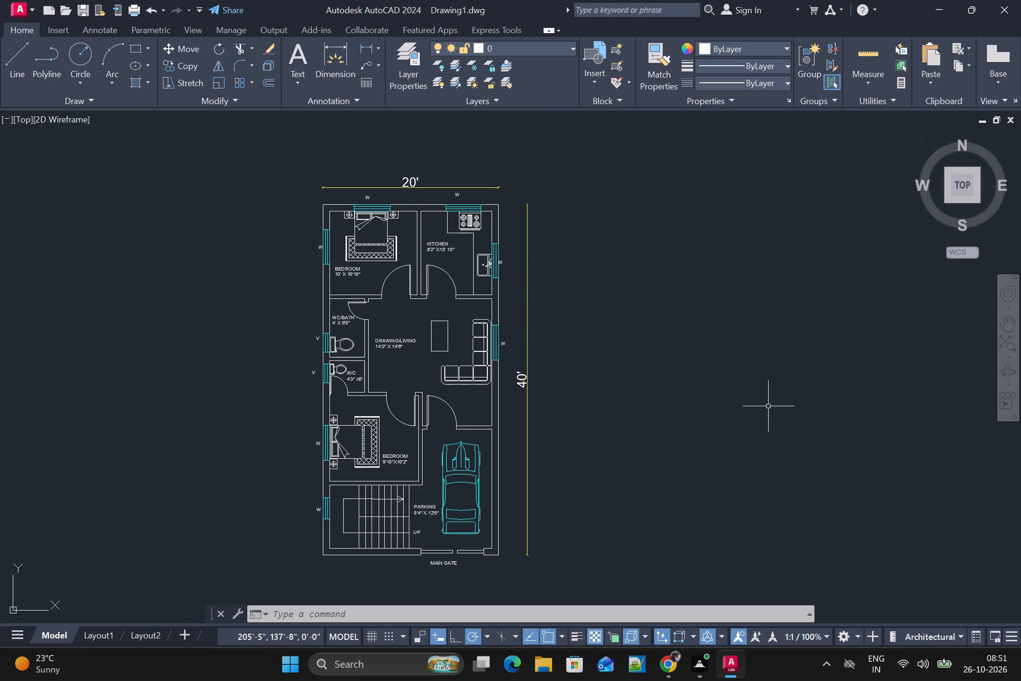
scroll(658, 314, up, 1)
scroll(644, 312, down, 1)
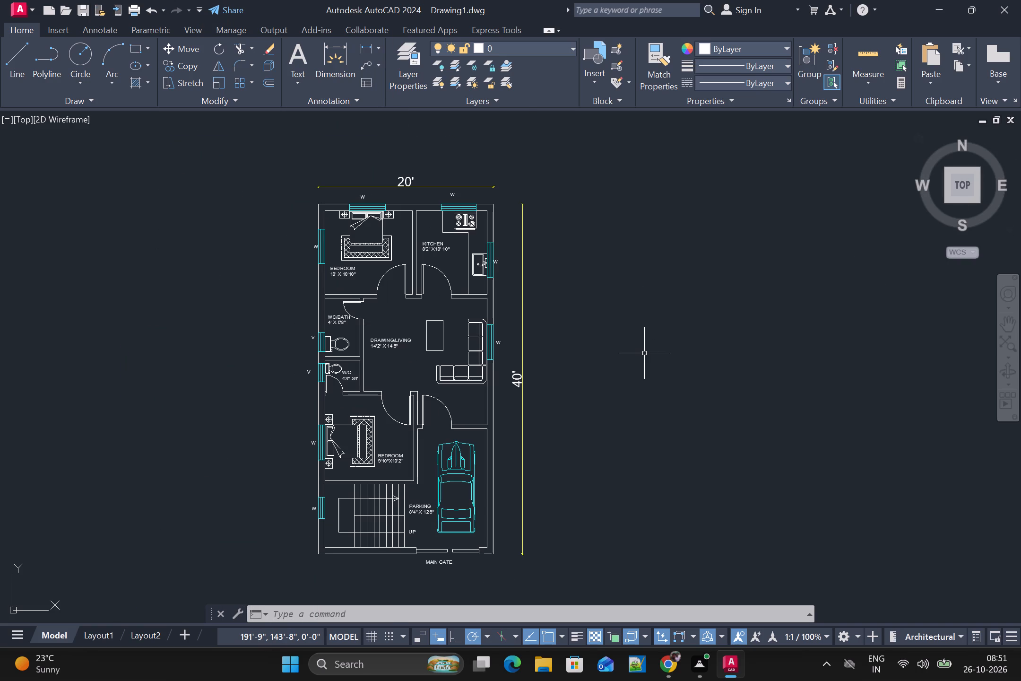
Start a Save As into the Desktop folder FUJI AUTOCAD PROJECTS and clear the suggested file name.
click(27, 9)
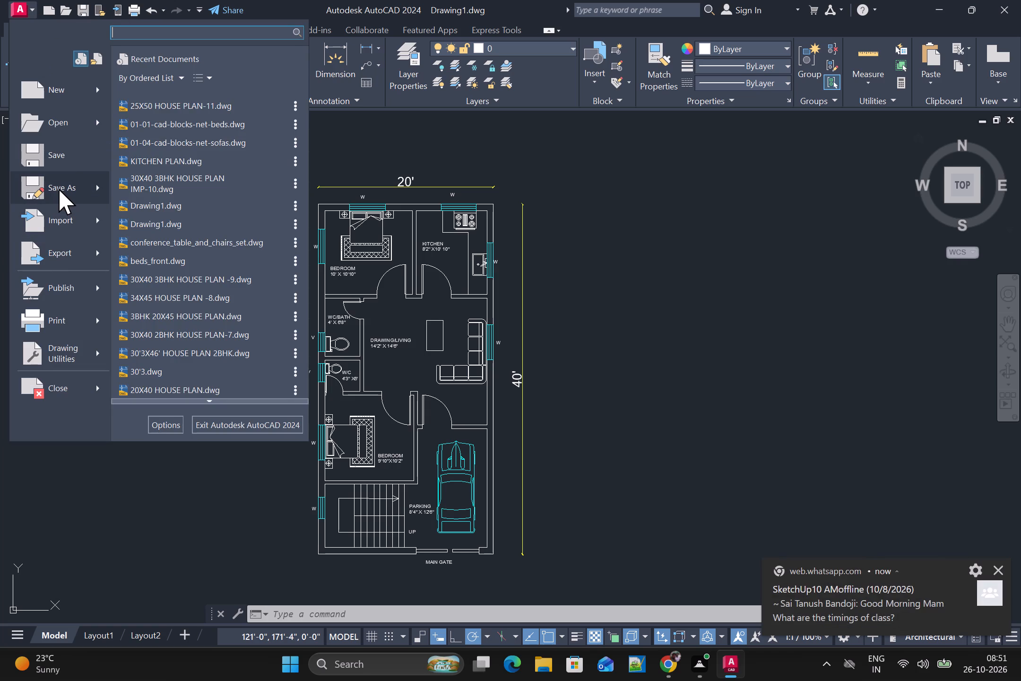
click(62, 189)
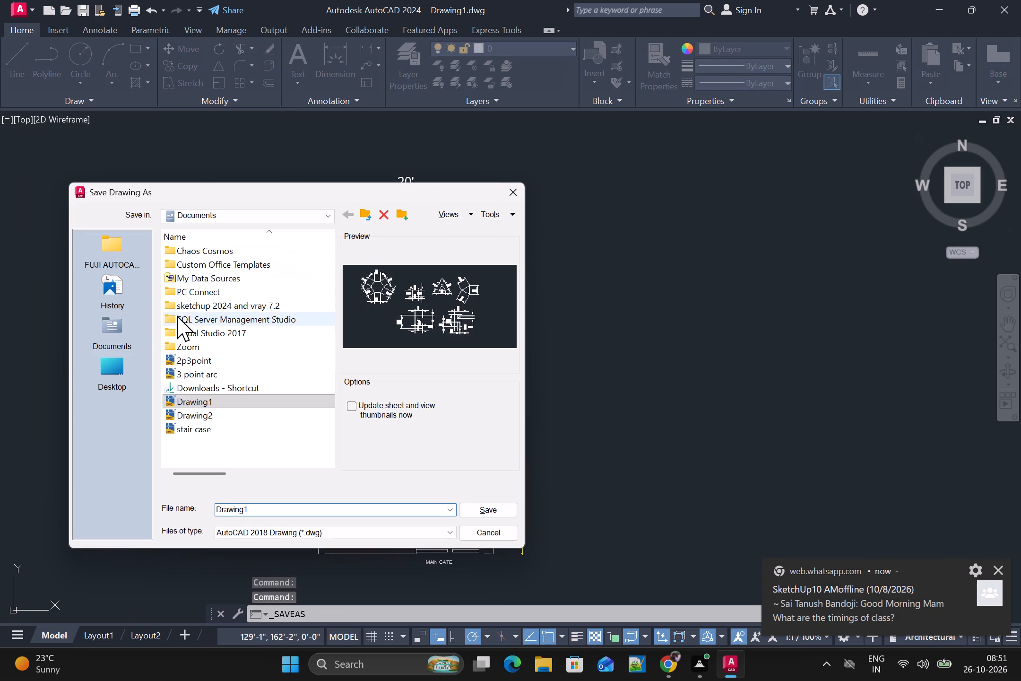
click(122, 377)
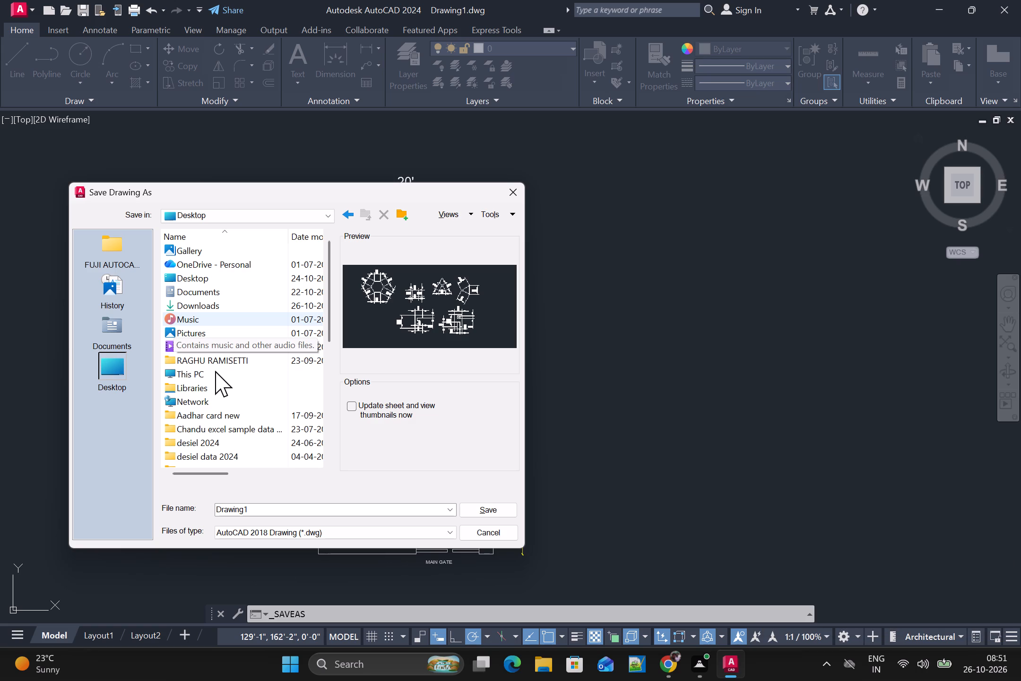
scroll(202, 368, down, 1)
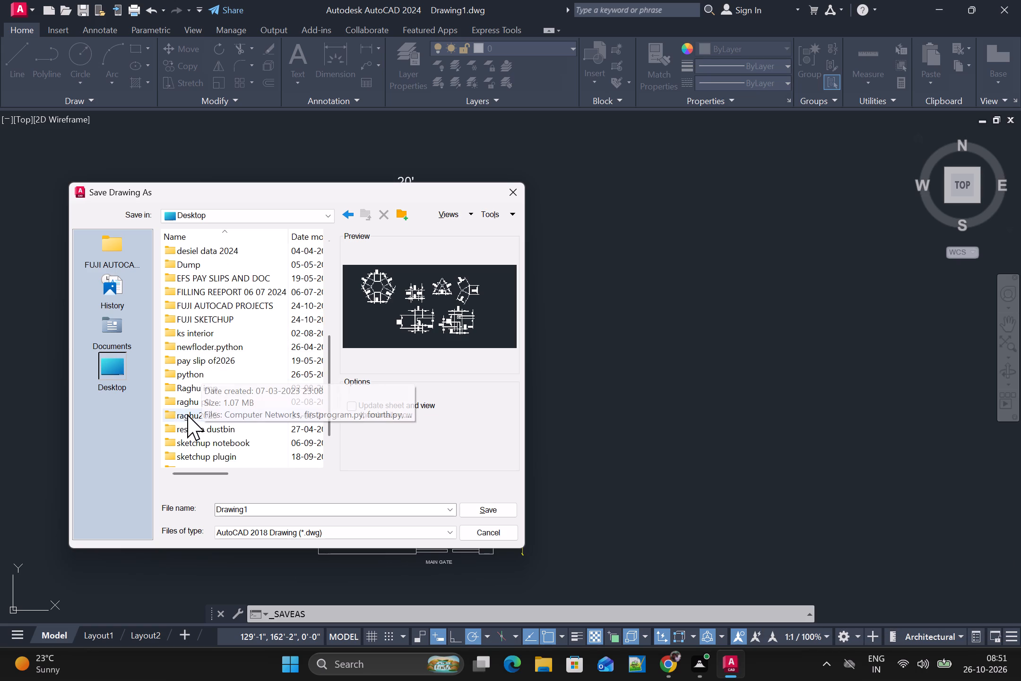
scroll(170, 407, down, 1)
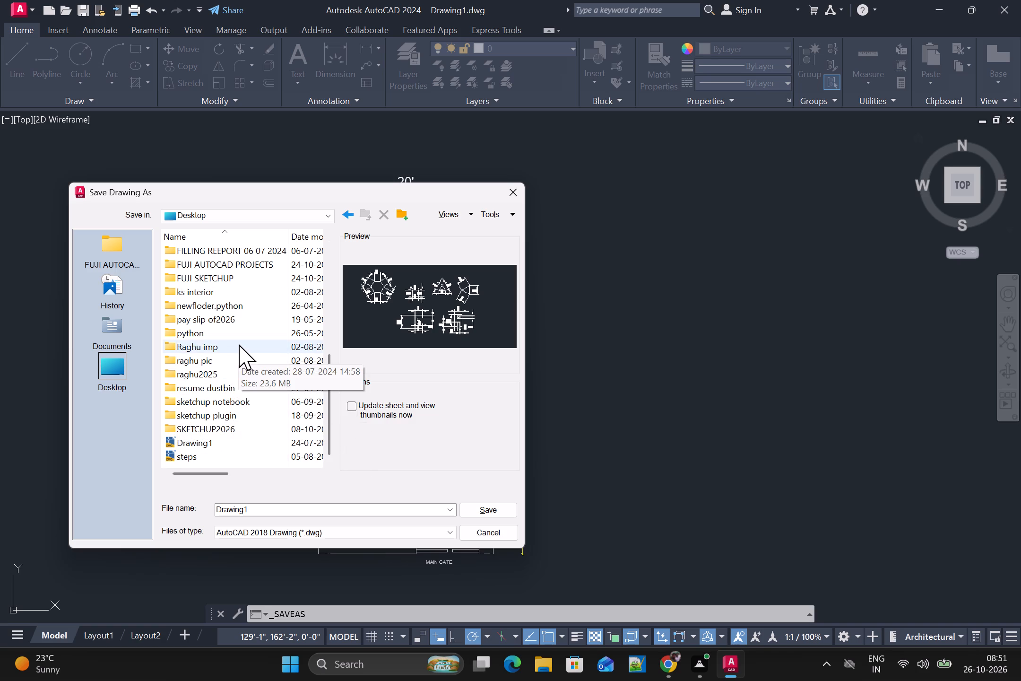
scroll(236, 341, down, 1)
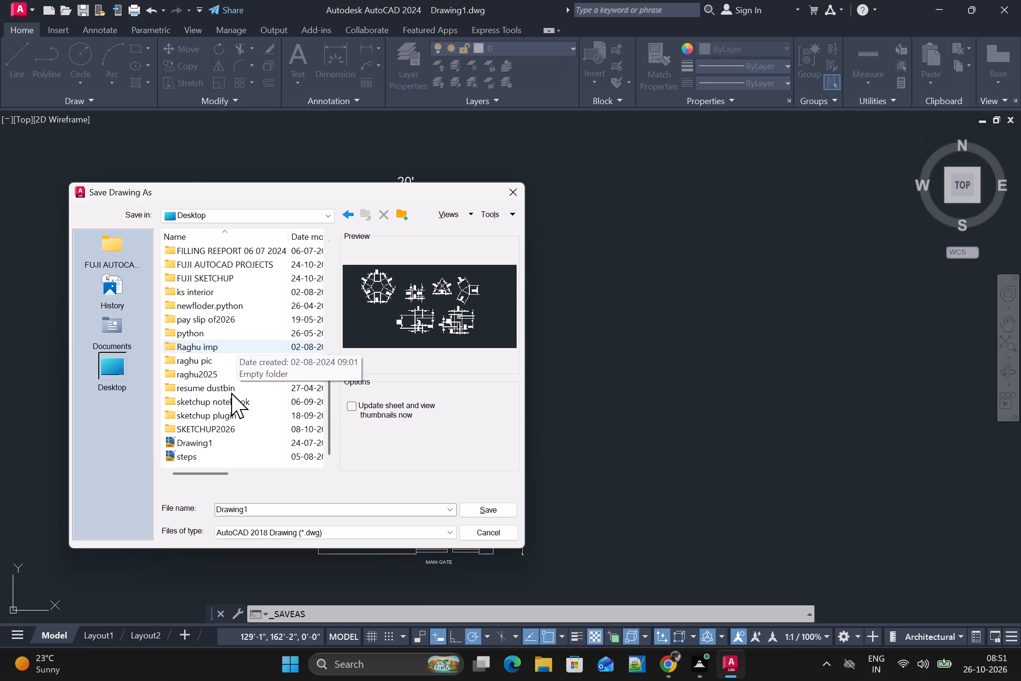
scroll(230, 306, up, 1)
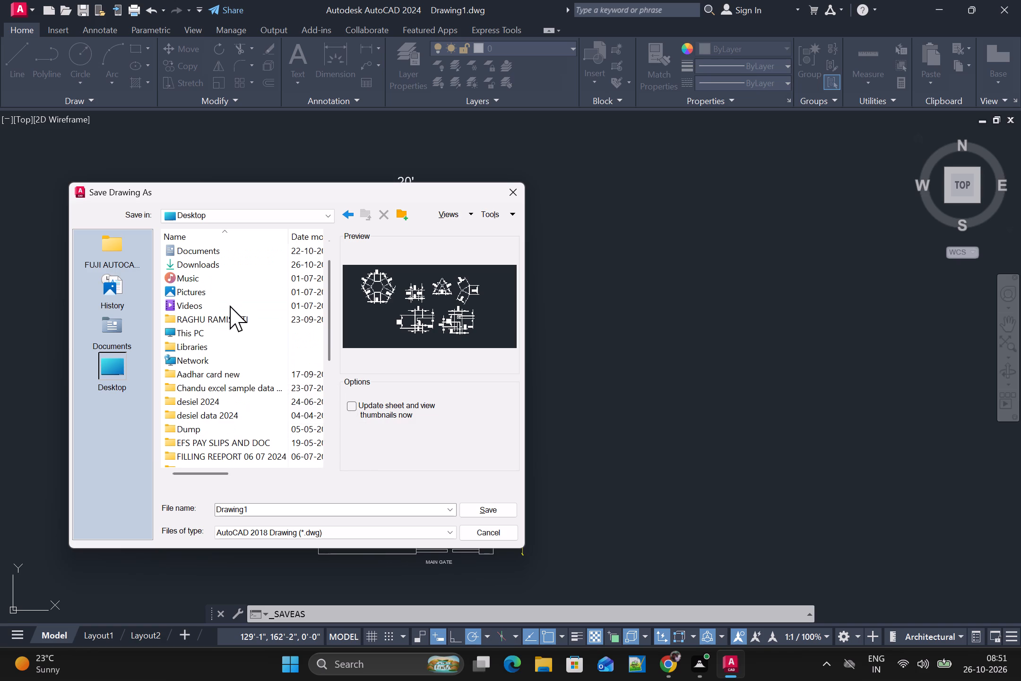
scroll(215, 429, down, 1)
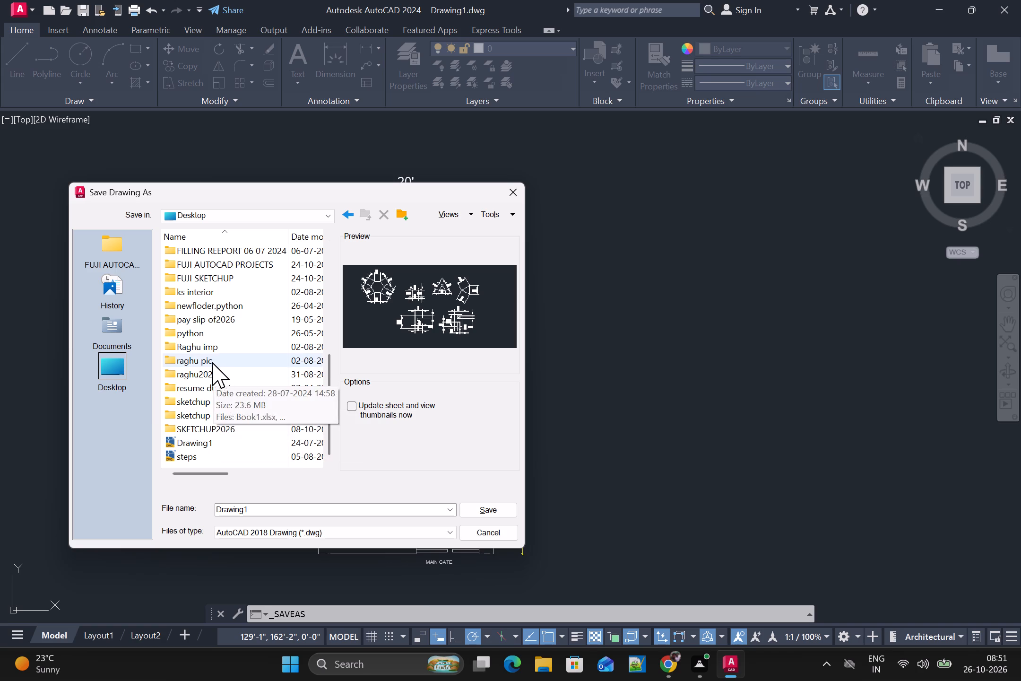
scroll(212, 356, down, 1)
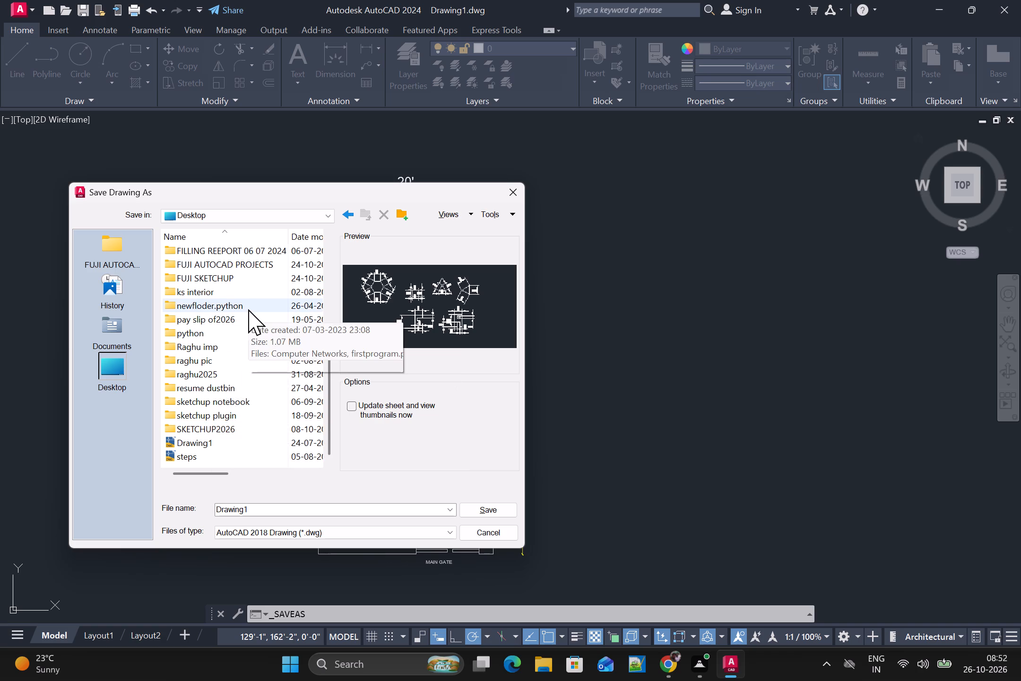
double_click(260, 272)
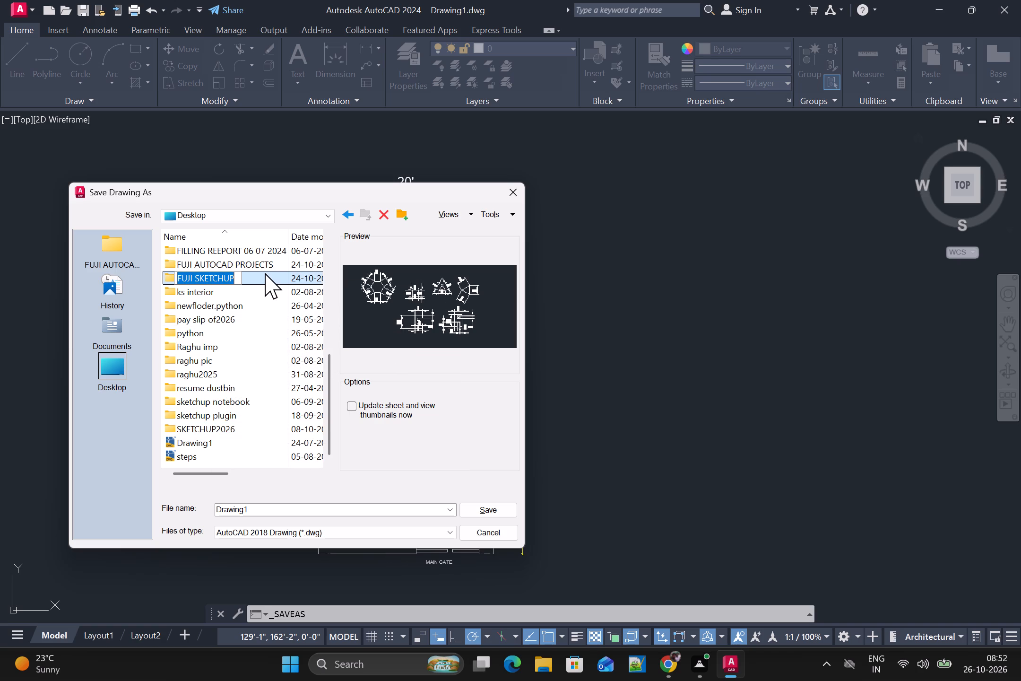
click(269, 267)
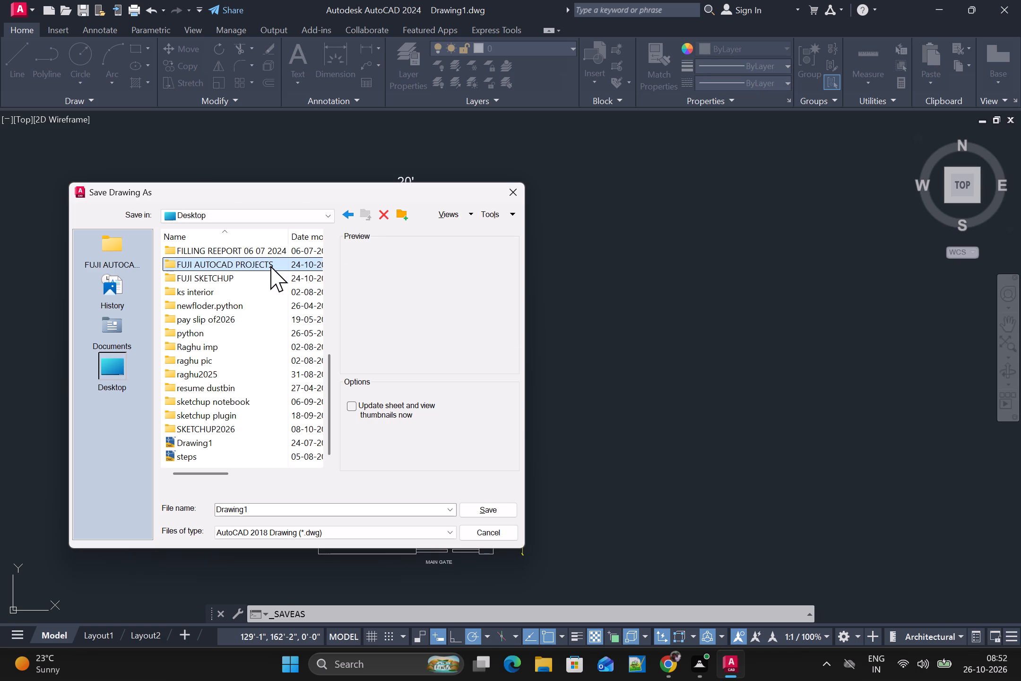
double_click(270, 266)
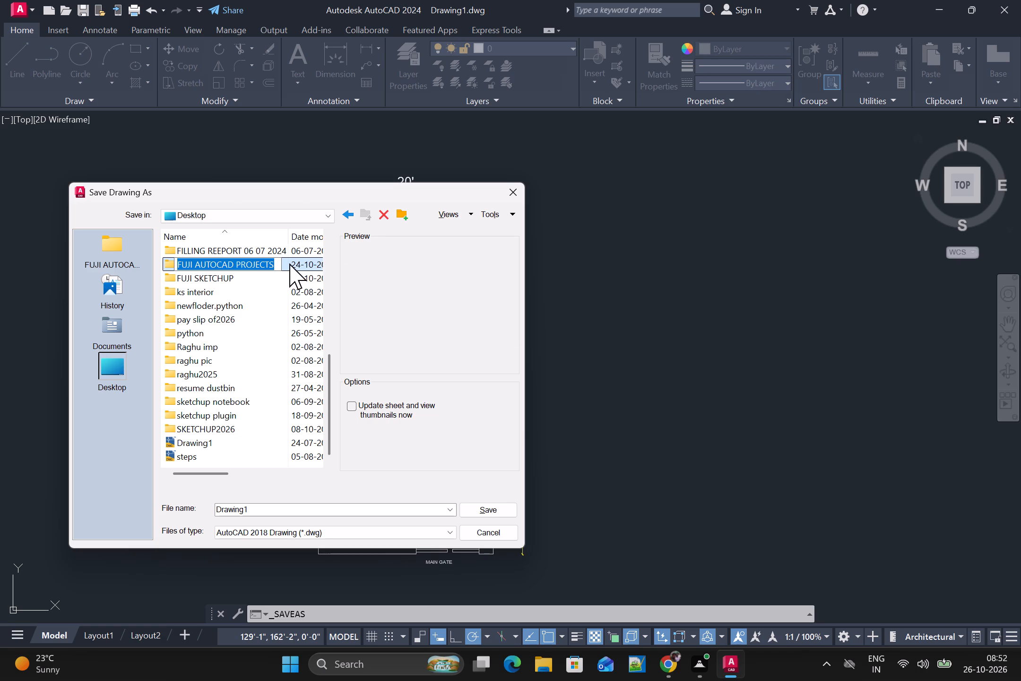
triple_click(295, 265)
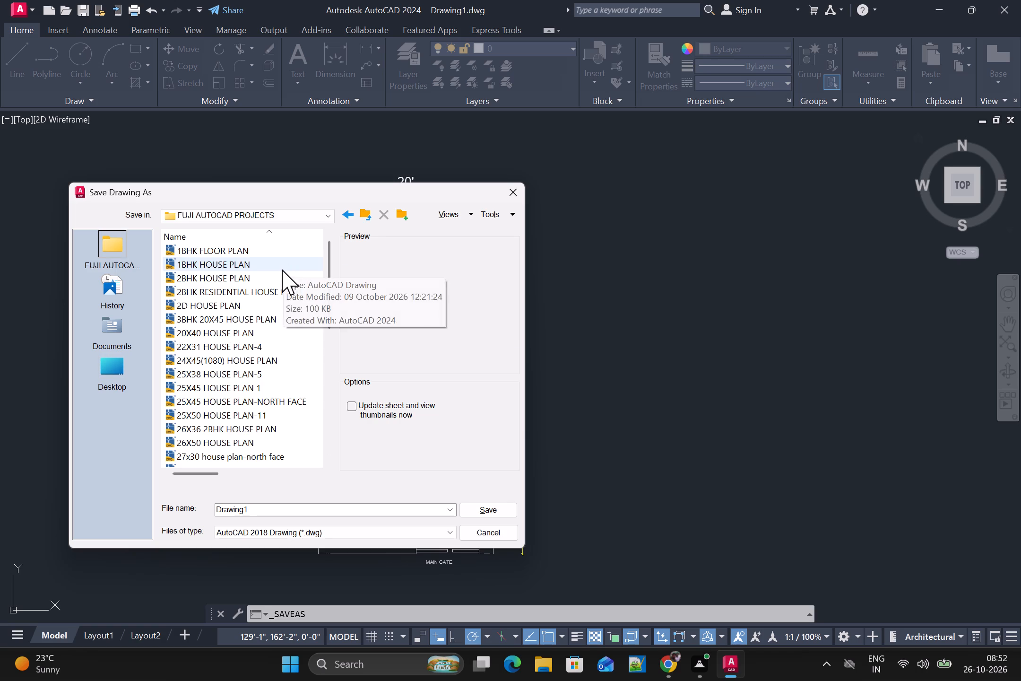
click(266, 514)
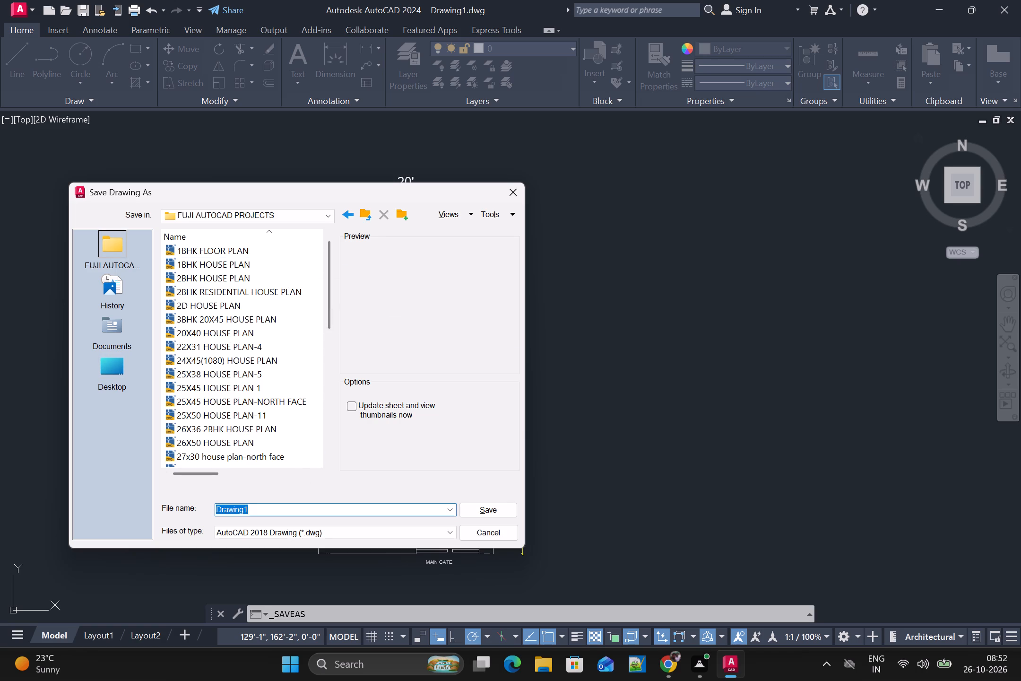
key(BackSpace)
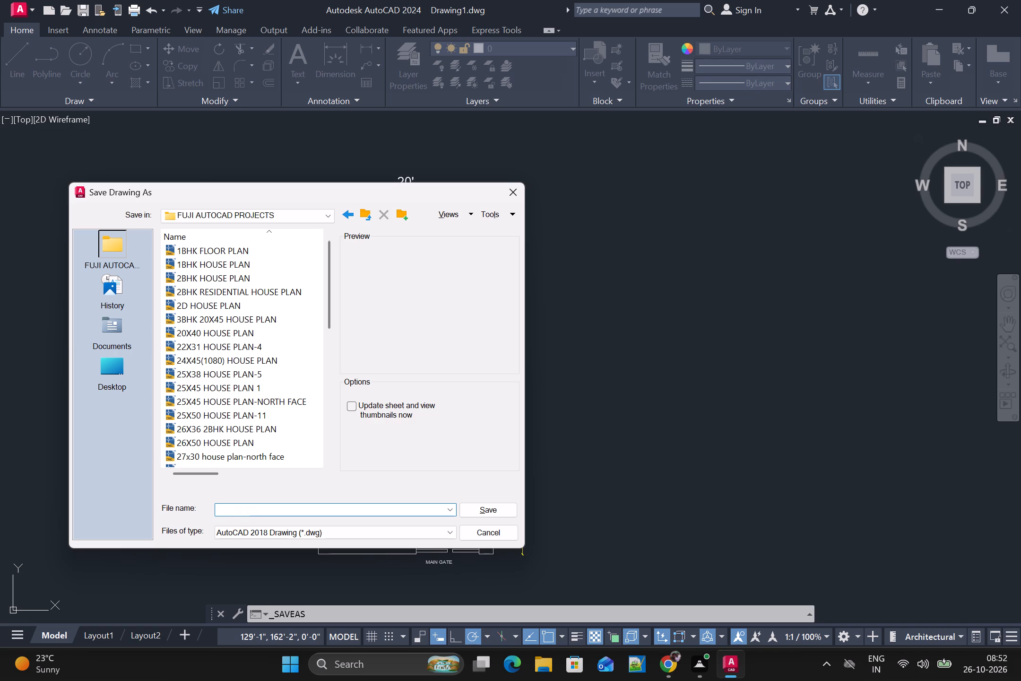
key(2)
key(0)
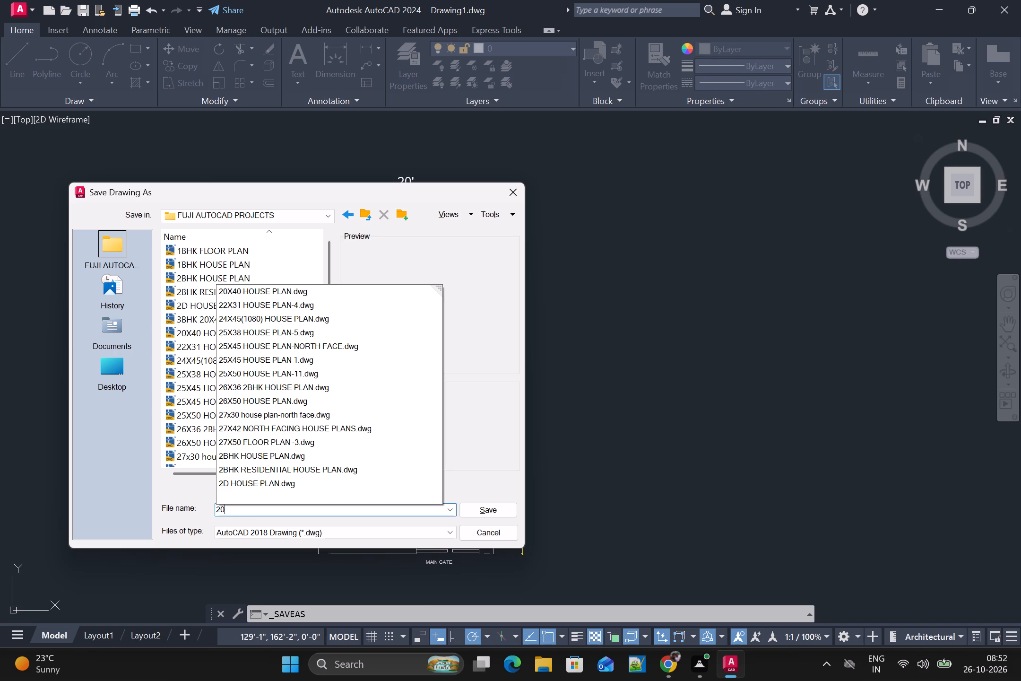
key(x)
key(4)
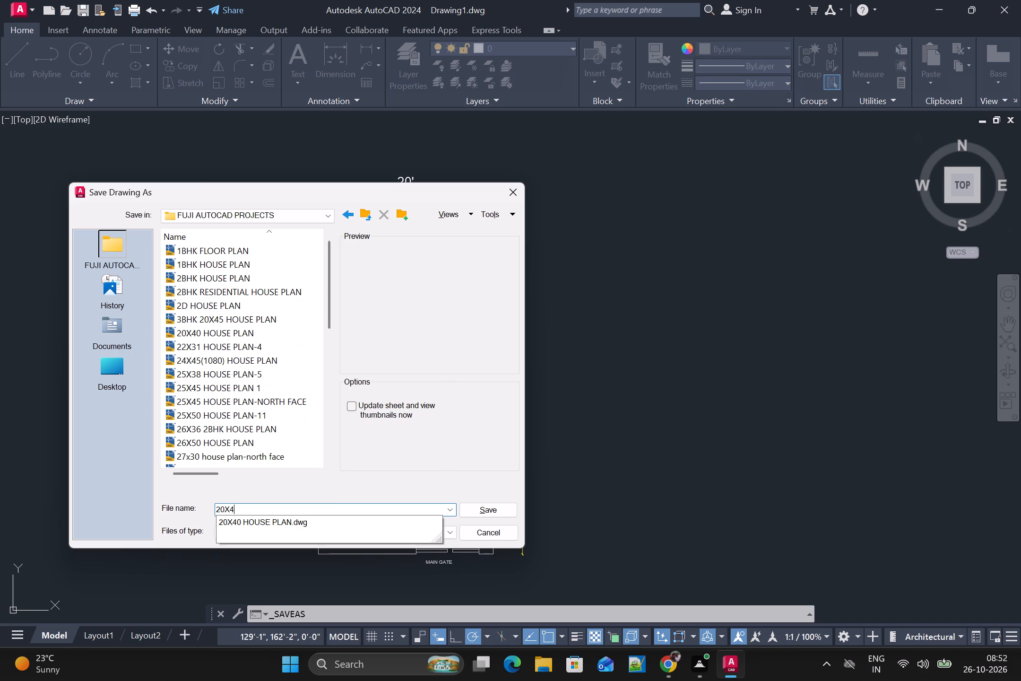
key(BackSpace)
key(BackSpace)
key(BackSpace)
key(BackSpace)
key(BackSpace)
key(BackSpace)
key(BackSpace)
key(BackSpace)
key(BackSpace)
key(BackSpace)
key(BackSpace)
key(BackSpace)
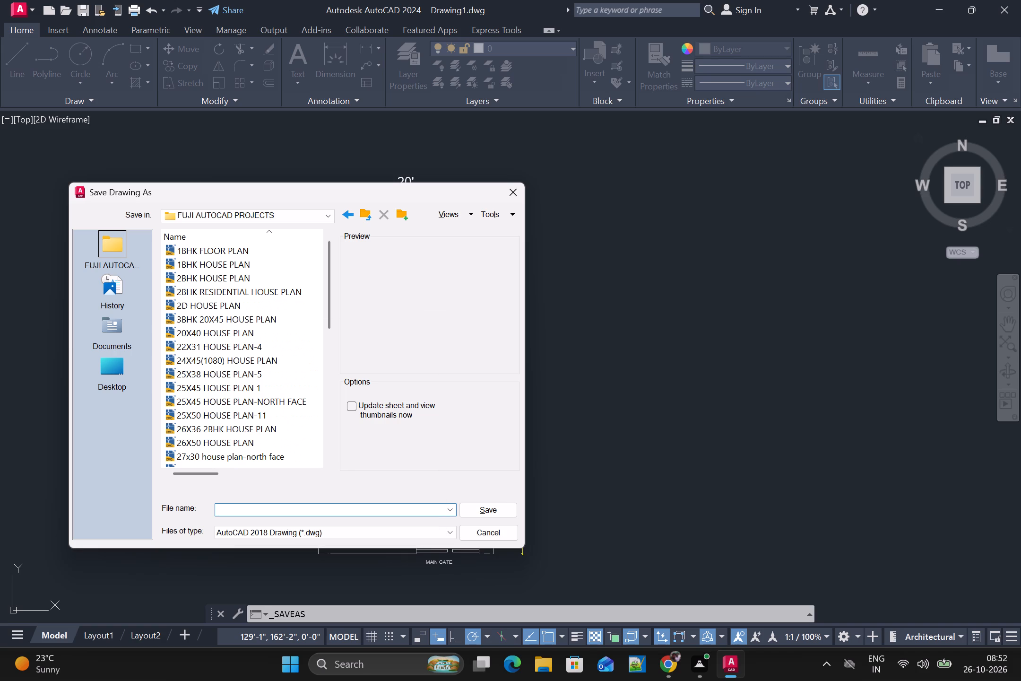
Name the drawing HOUSE PLAN 20X40 2BHK -13 and save it in the FUJI AUTOCAD PROJECTS folder.
text(HOUSE)
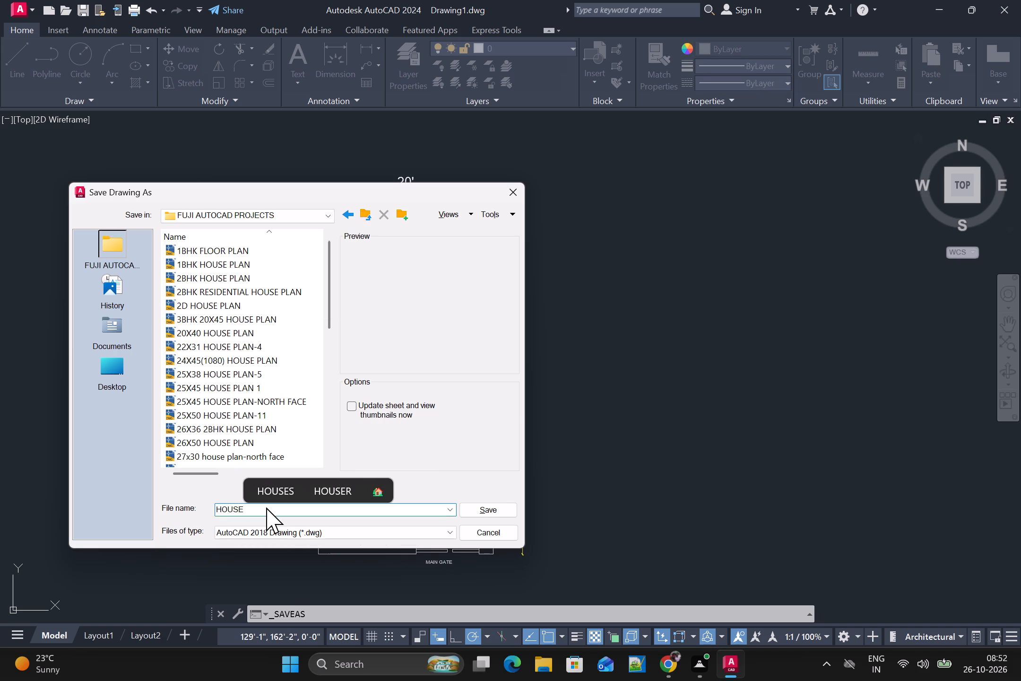
key(space)
text(PLANM)
key(space)
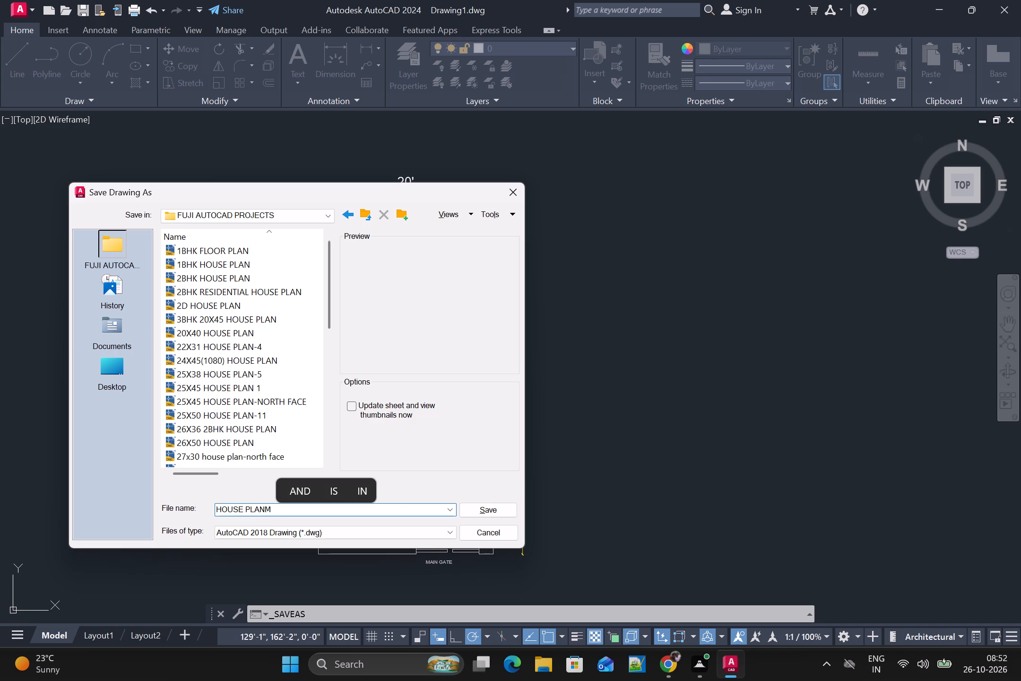
key(BackSpace)
key(BackSpace)
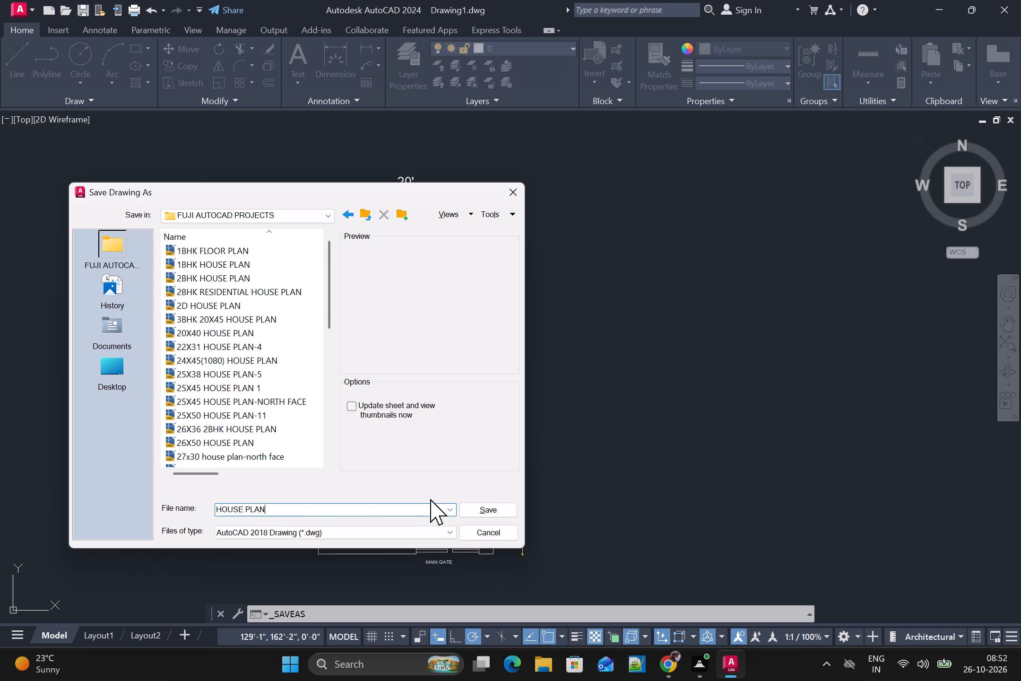
key(space)
key(2)
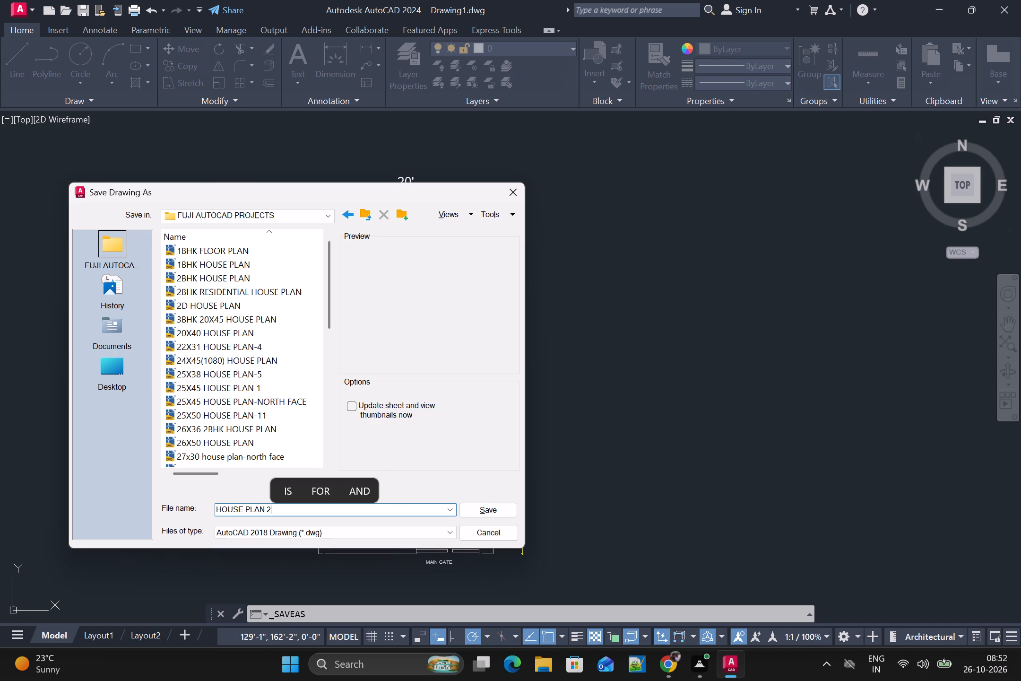
key(0)
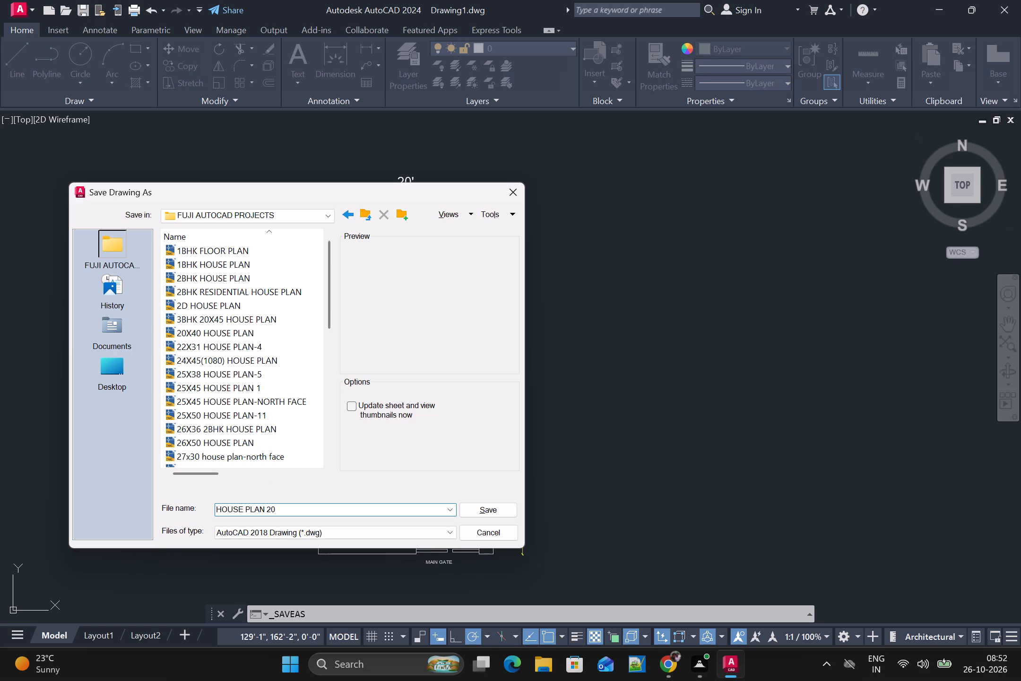
text(X4)
key(0)
key(space)
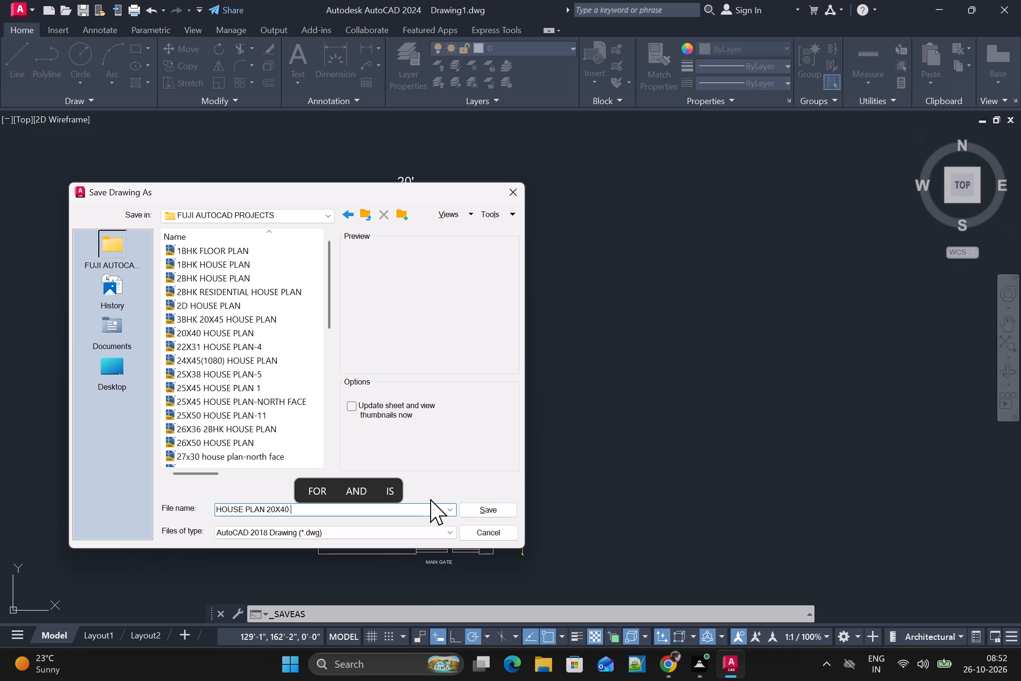
key(minus)
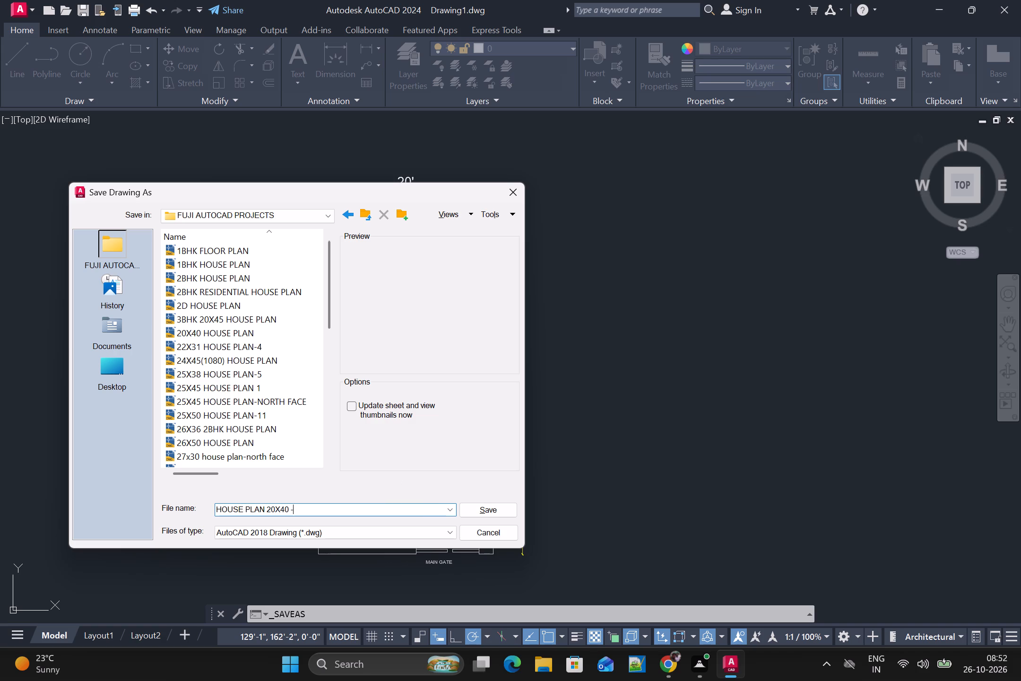
key(BackSpace)
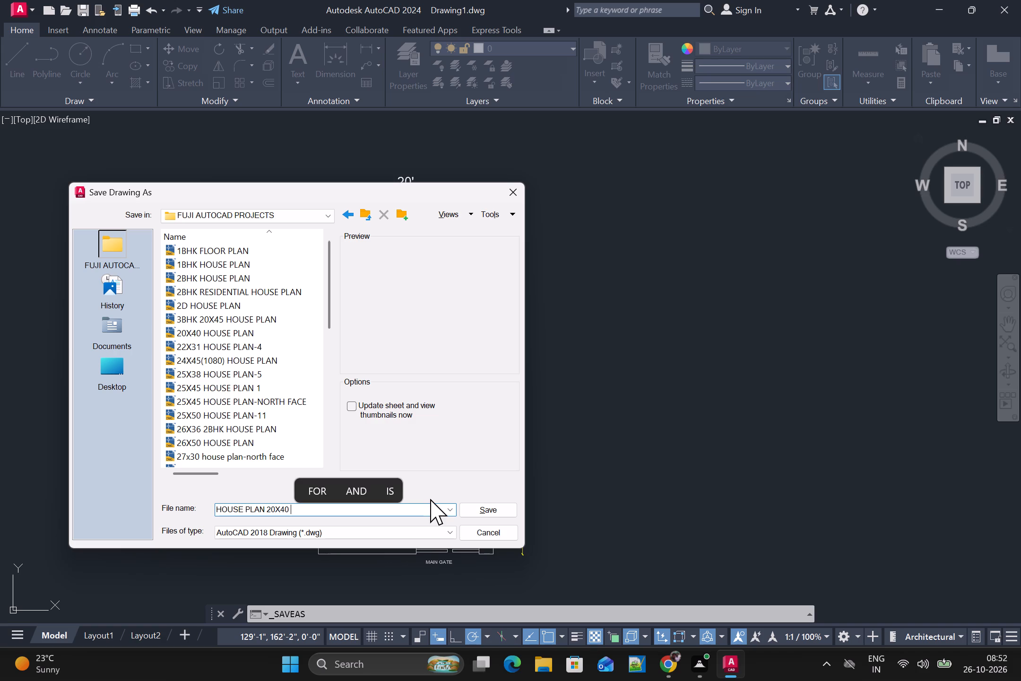
text(2HBJHK)
key(BackSpace)
key(BackSpace)
key(BackSpace)
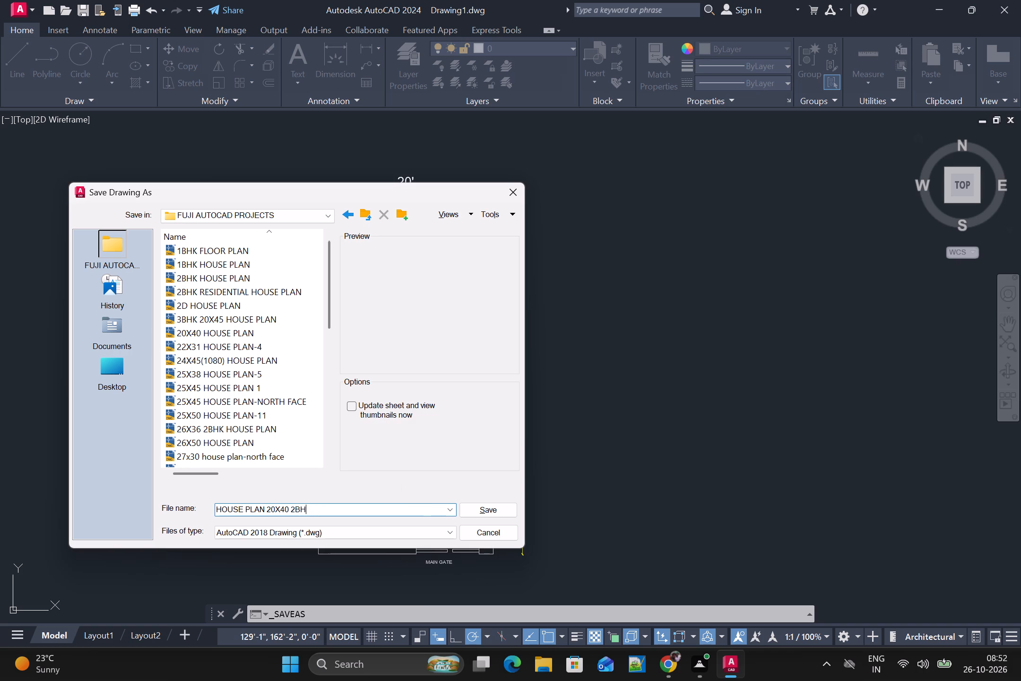
key(k)
key(space)
text(-)
scroll(238, 364, down, 2)
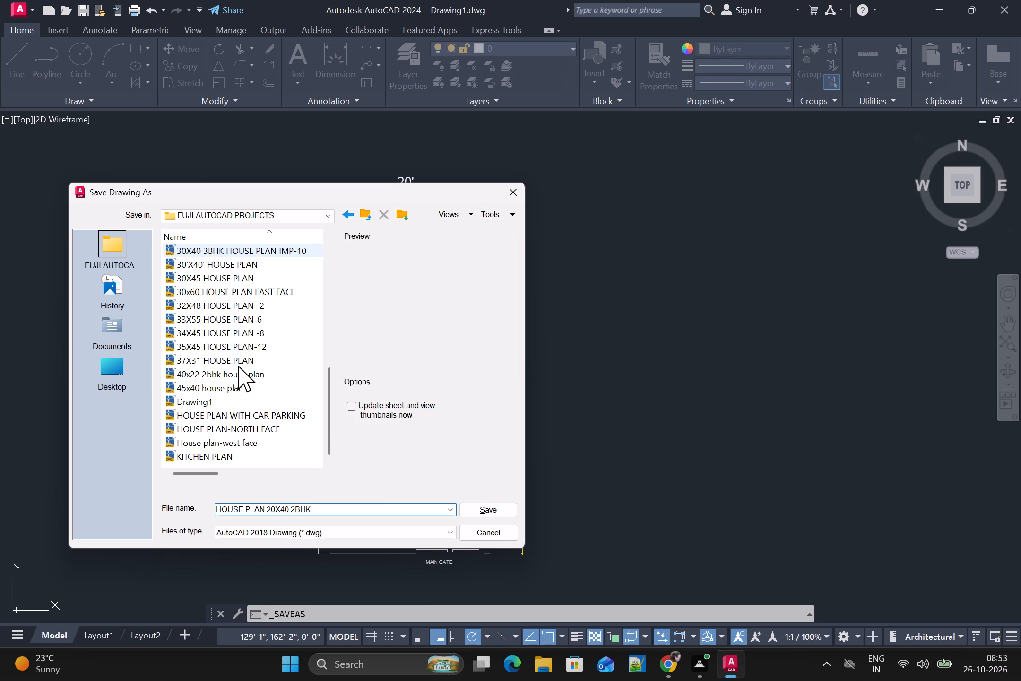
scroll(257, 386, down, 3)
text(13)
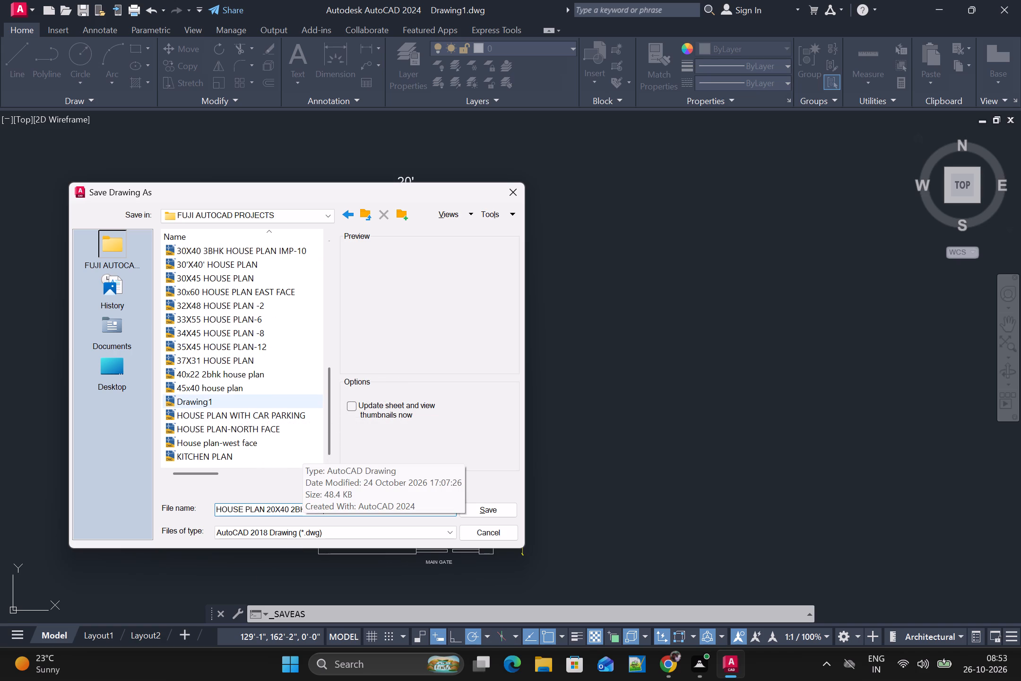
click(485, 509)
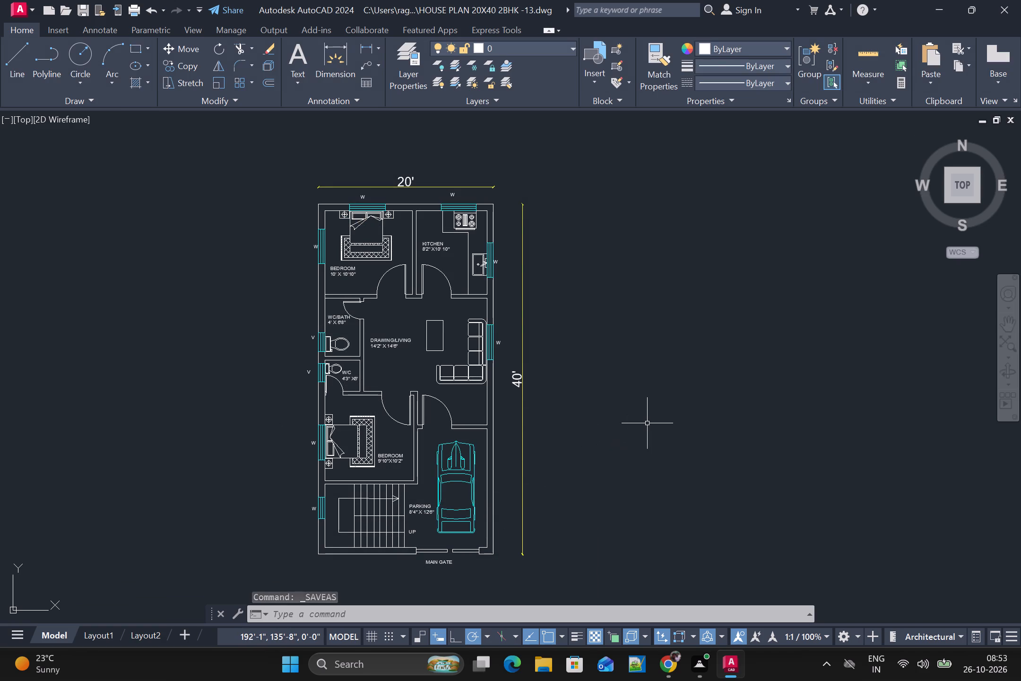
Review the Open and Save settings, including automatic save and log file options, using the OPTIONS command.
click(485, 612)
text(OP)
text(TIONS)
key(Return)
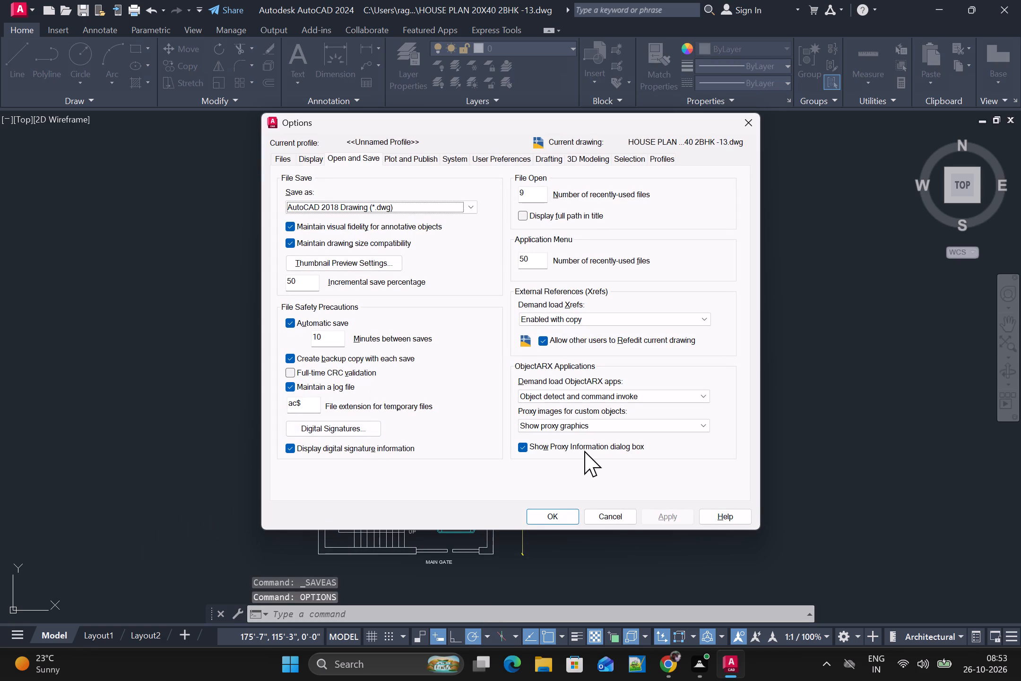
click(552, 514)
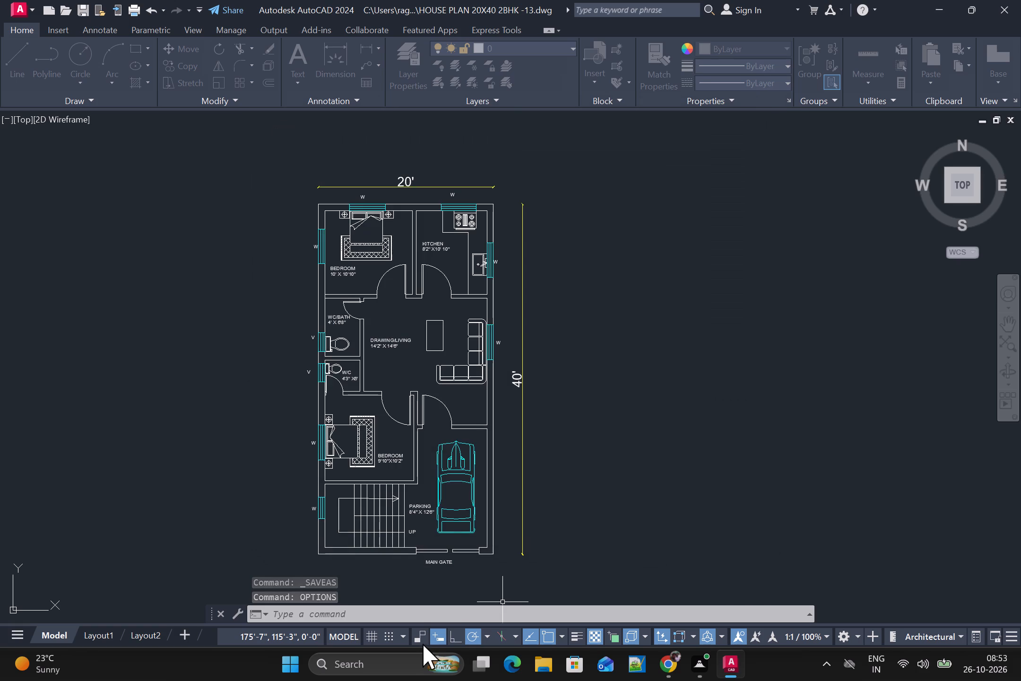
Query the drawing's log file path with the LOGFILENAME system variable.
click(426, 620)
text(LOGFILR)
key(BackSpace)
text(ENA)
text(ME)
key(Return)
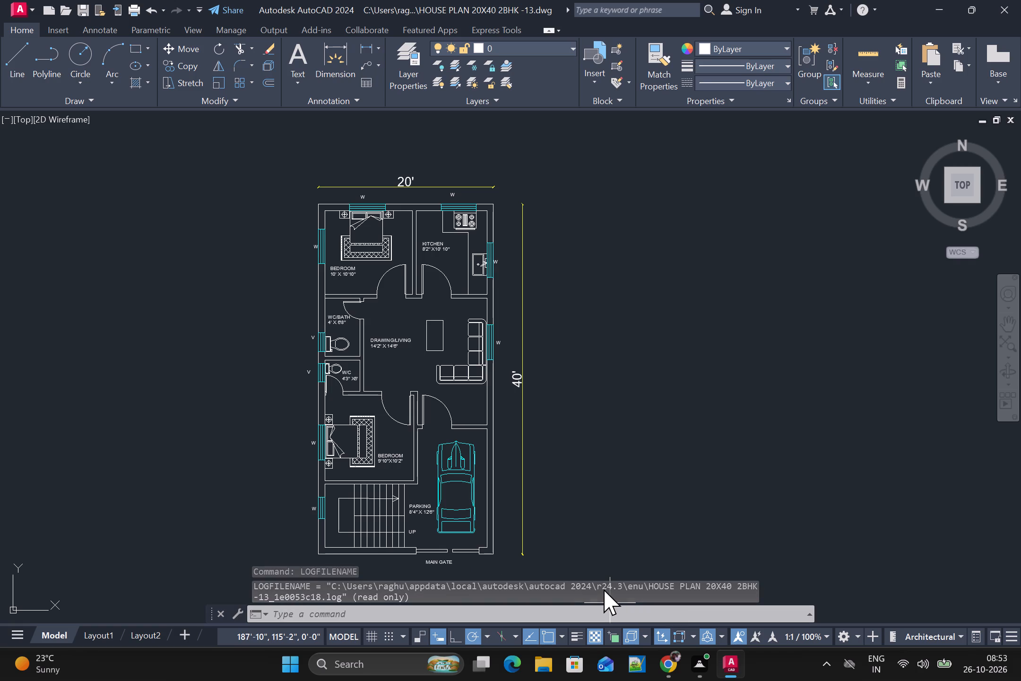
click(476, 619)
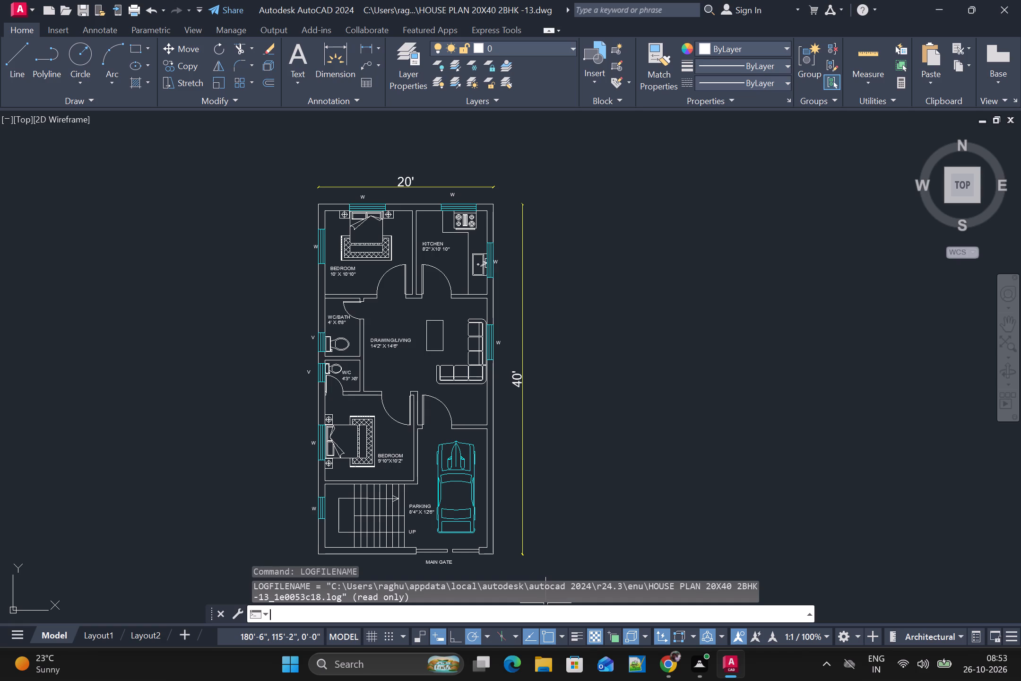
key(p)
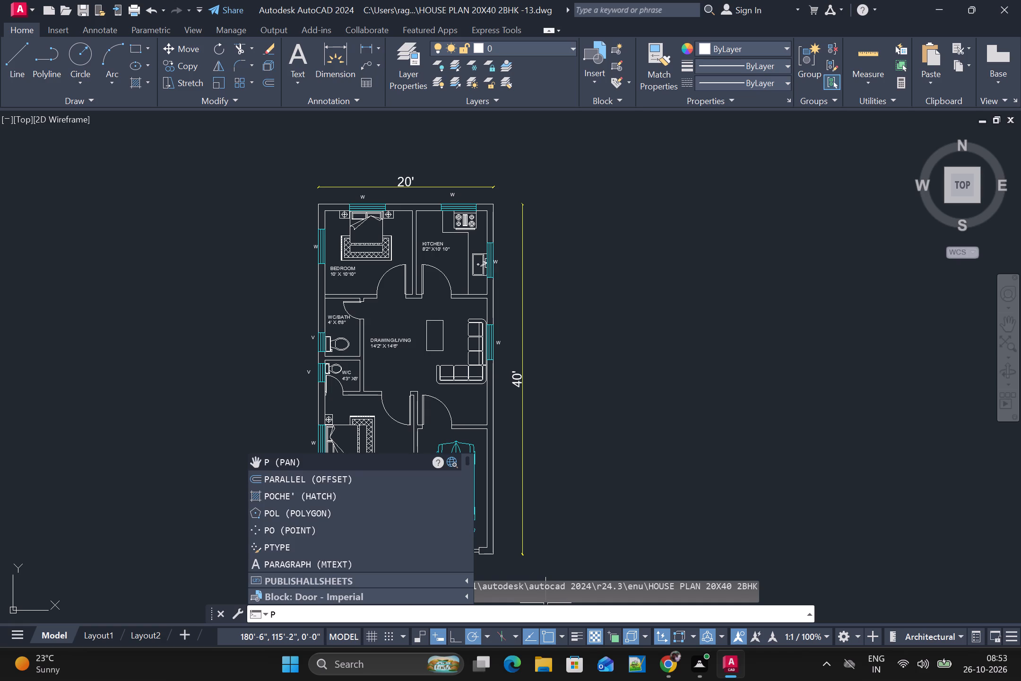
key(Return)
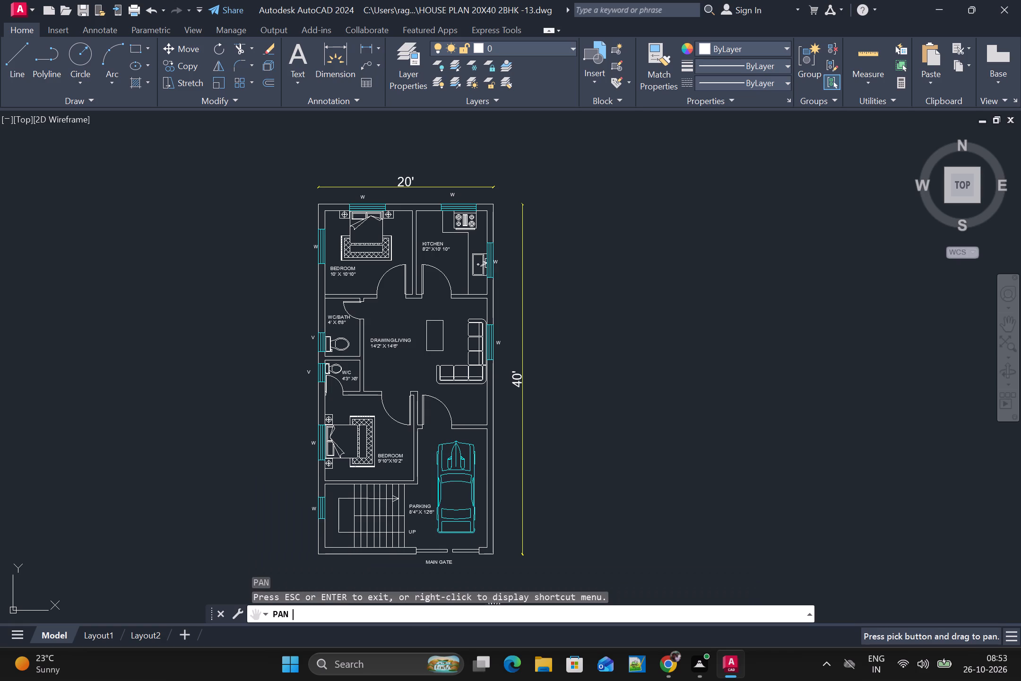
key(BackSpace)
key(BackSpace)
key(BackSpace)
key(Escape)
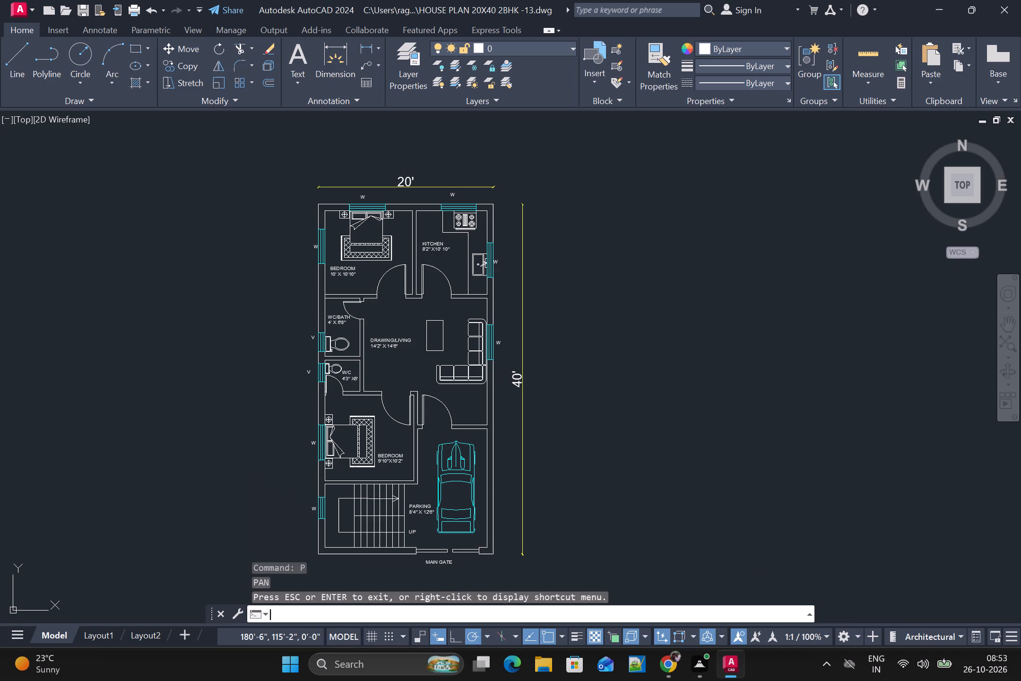
Set up a plot using the <Previous plot> page setup, window the whole floor plan with its dimensions, and apply it to the layout.
key(ctrl+p)
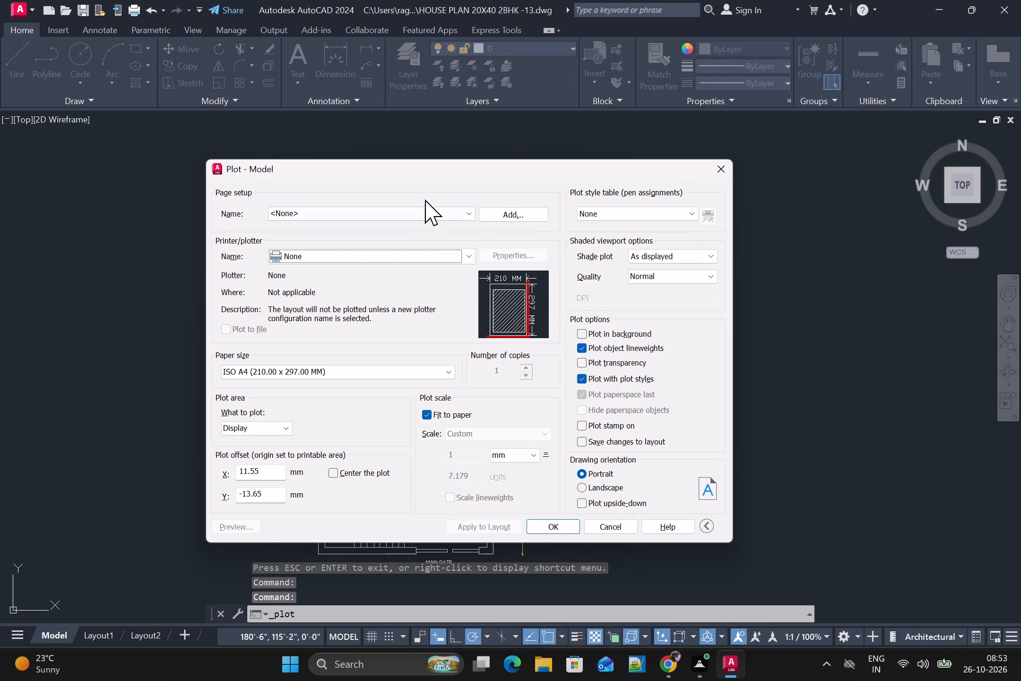
click(423, 214)
click(387, 237)
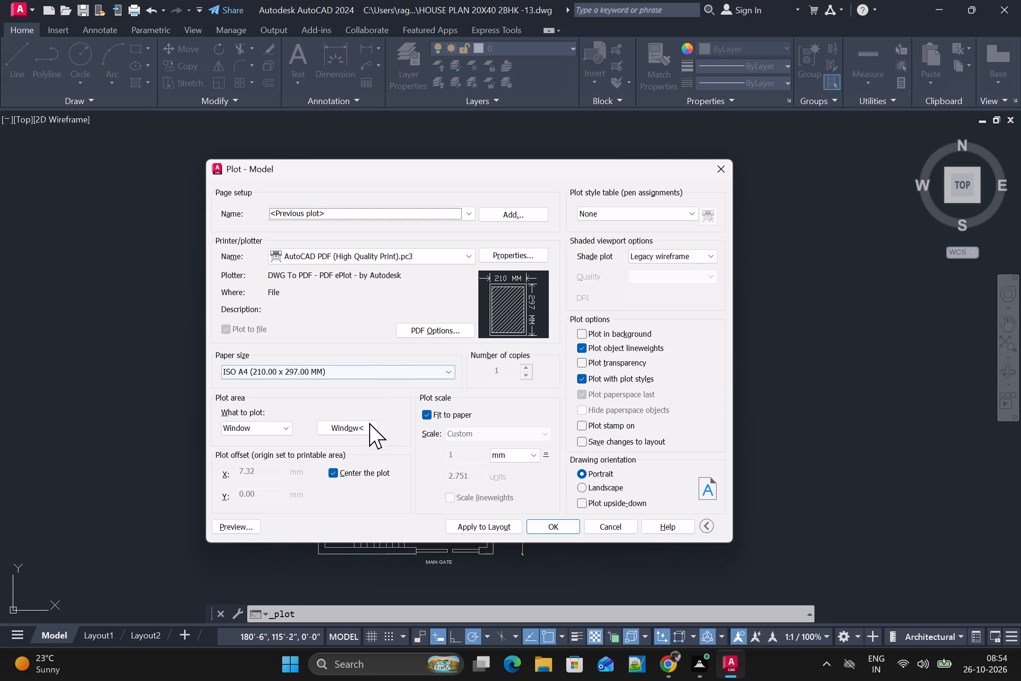
click(371, 428)
drag(253, 169, 260, 169)
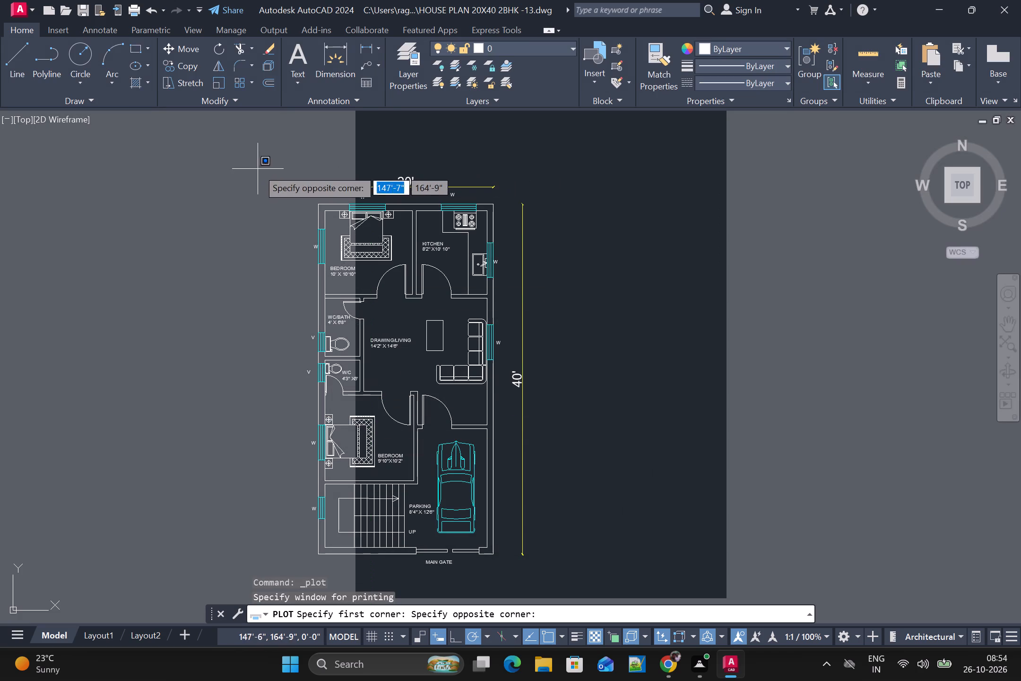
drag(260, 169, 267, 171)
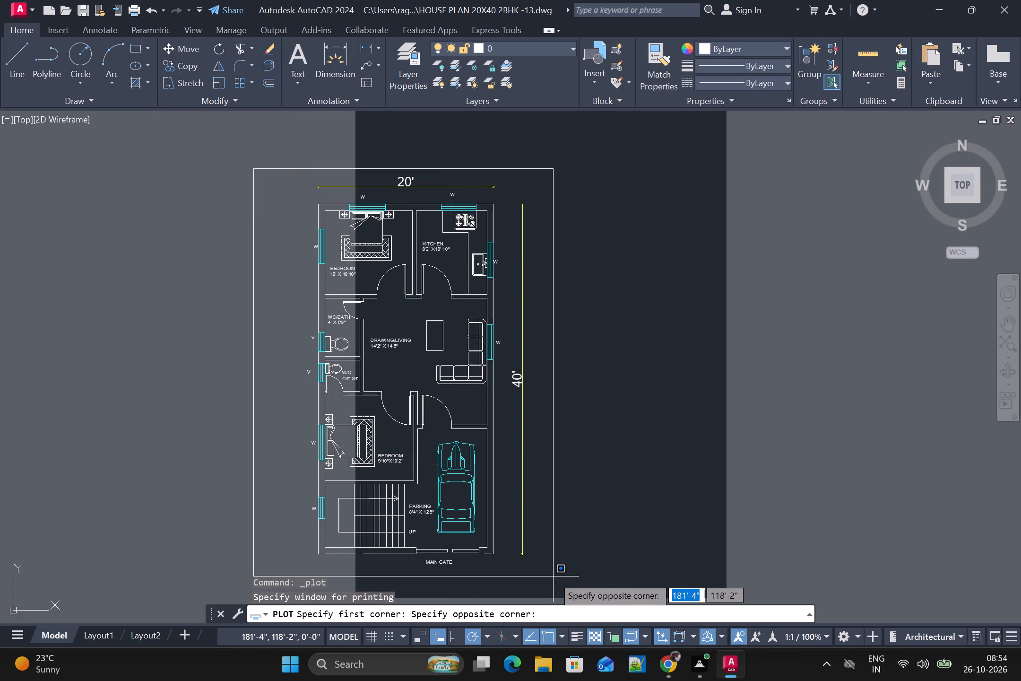
click(556, 576)
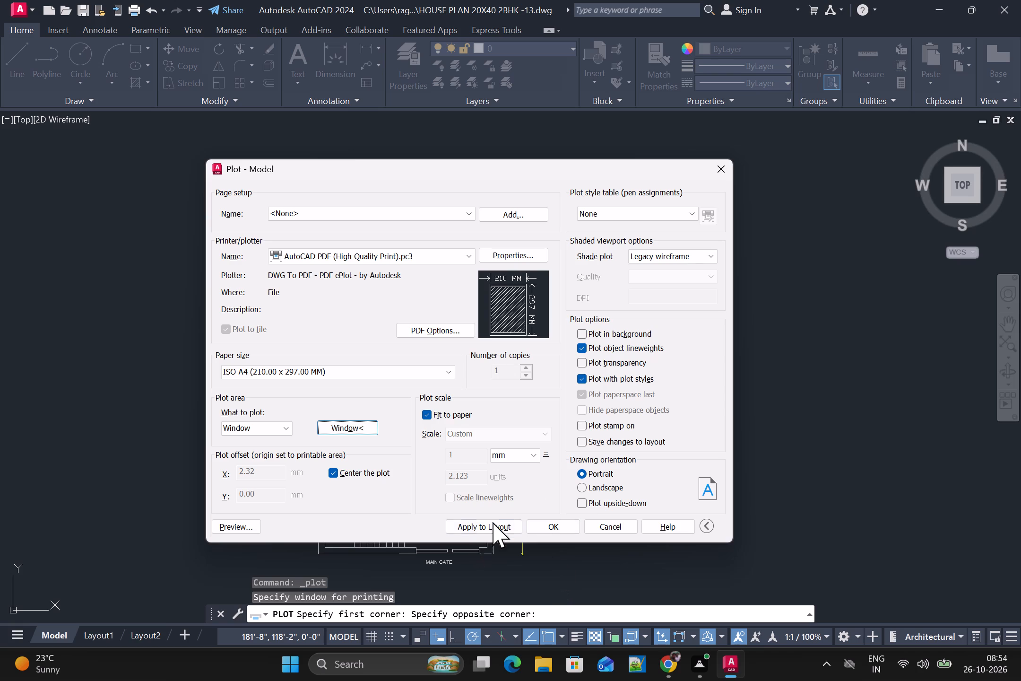
click(495, 518)
click(500, 525)
Plot the floor plan to HOUSE PLAN 20X40 2BHK -13-Model.pdf in the Desktop folder FUJI AUTOCAD PROJECTS.
click(539, 527)
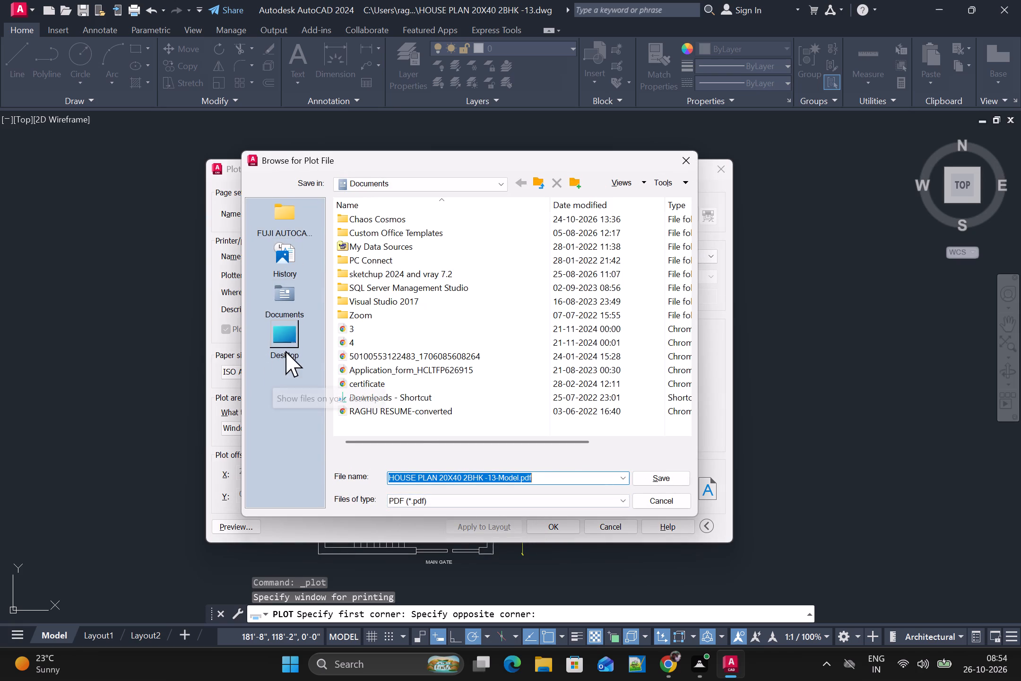
click(286, 342)
scroll(361, 312, down, 3)
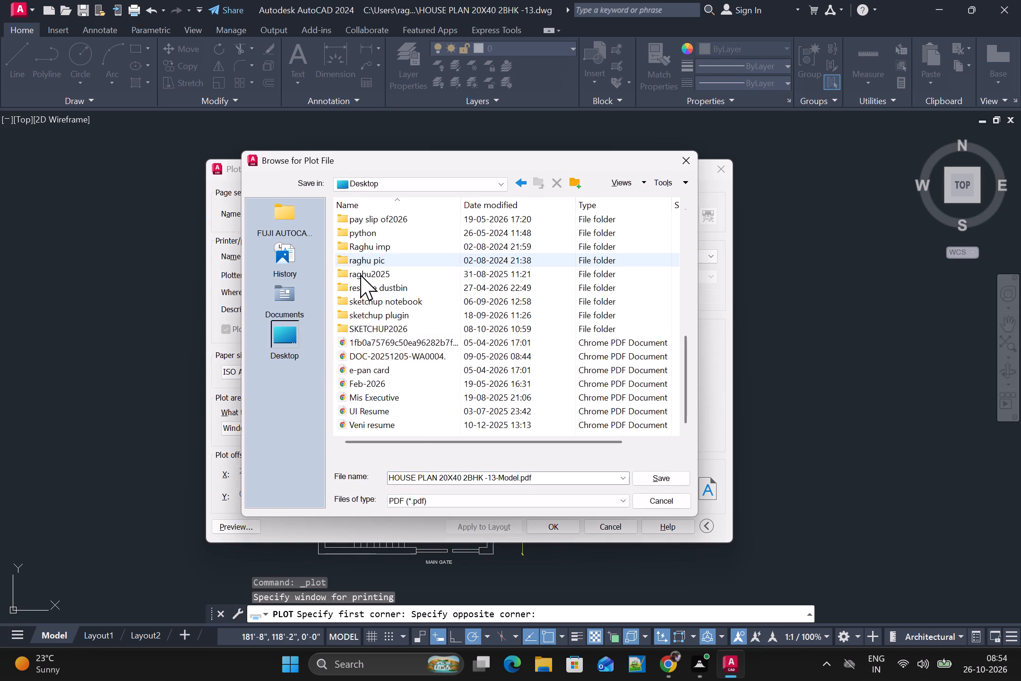
scroll(362, 270, up, 1)
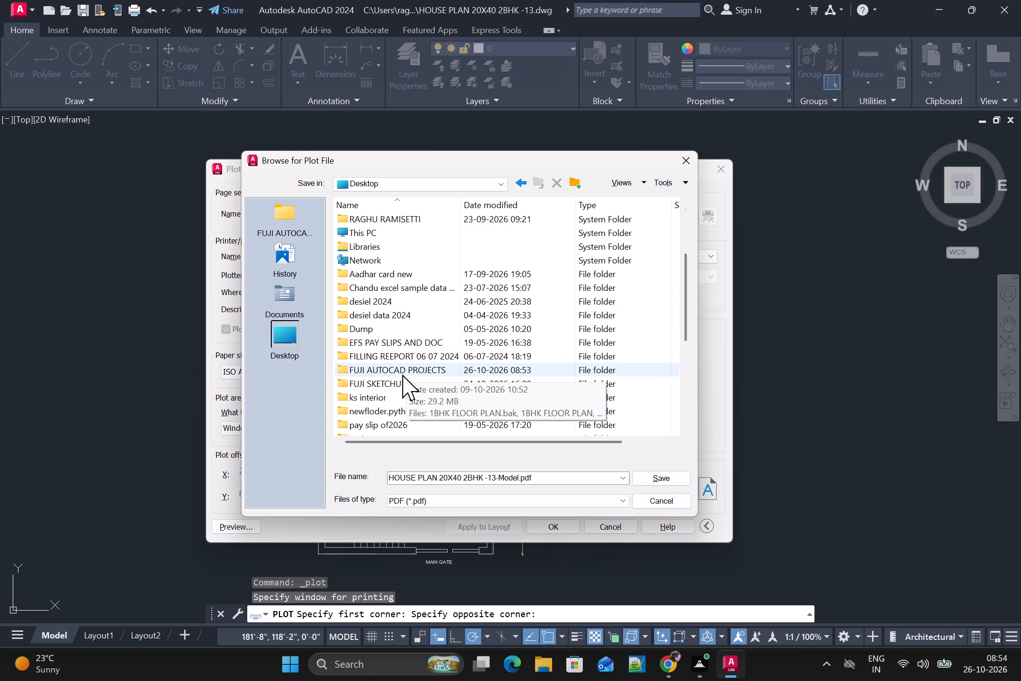
double_click(402, 375)
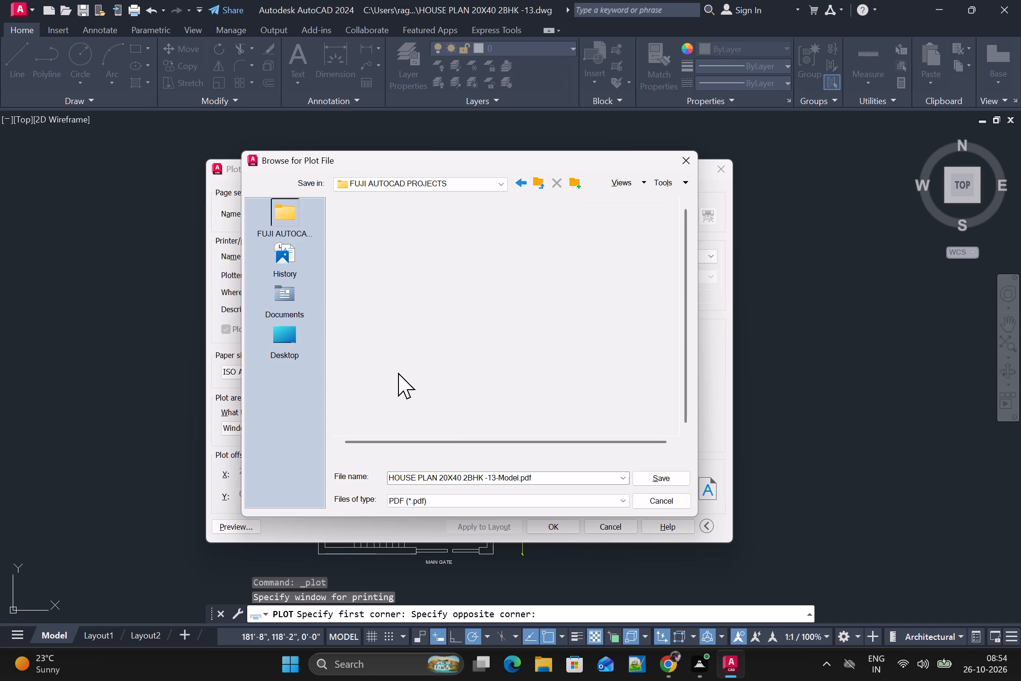
click(648, 481)
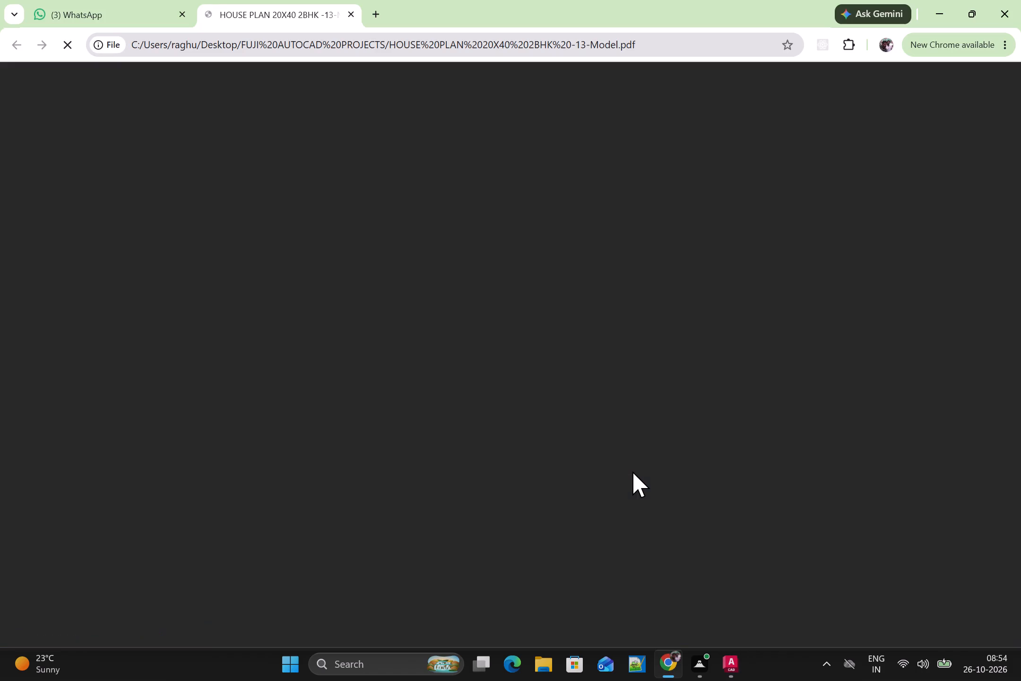
Examine the plotted floor plan PDF in Chrome from the overall width dimension down to the main gate, and return to AutoCAD.
scroll(632, 471, down, 2)
scroll(632, 471, up, 2)
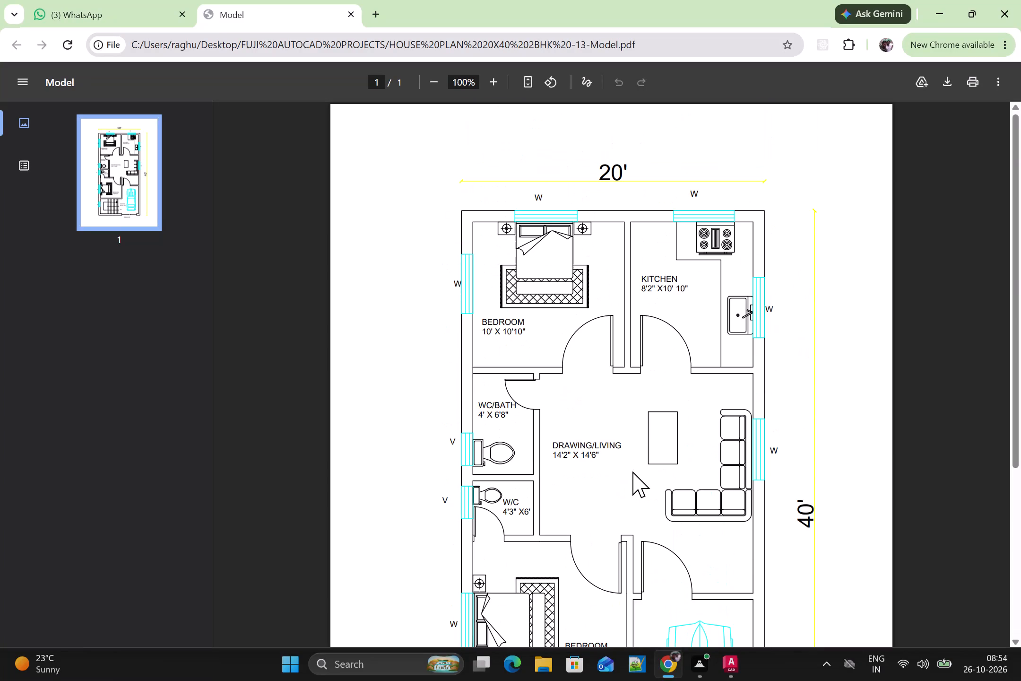
scroll(628, 470, down, 1)
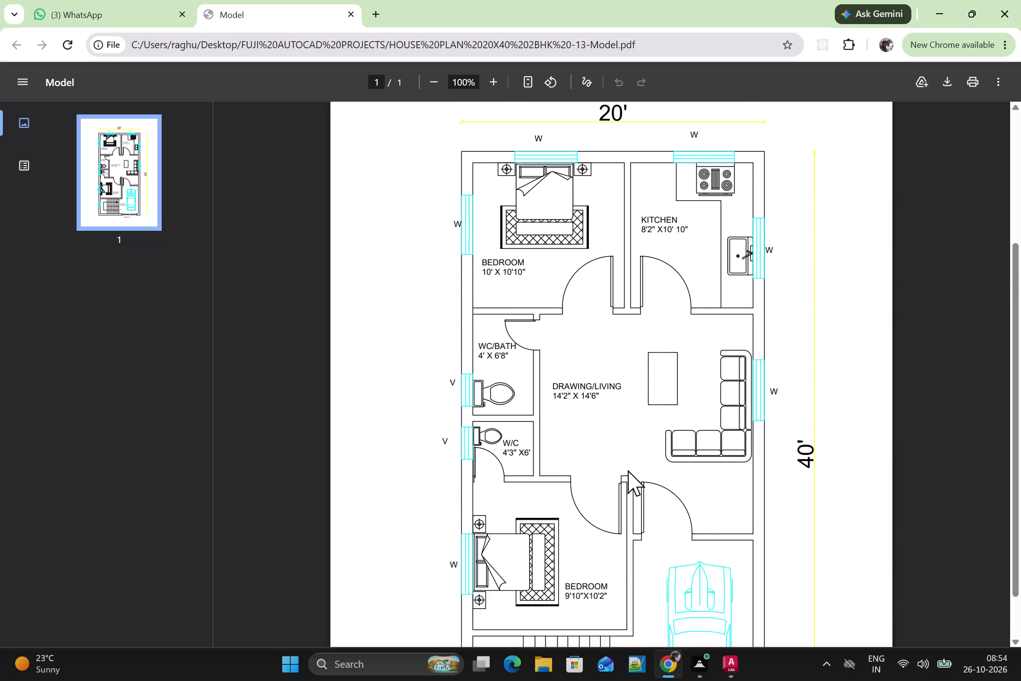
scroll(628, 470, down, 1)
scroll(599, 393, up, 1)
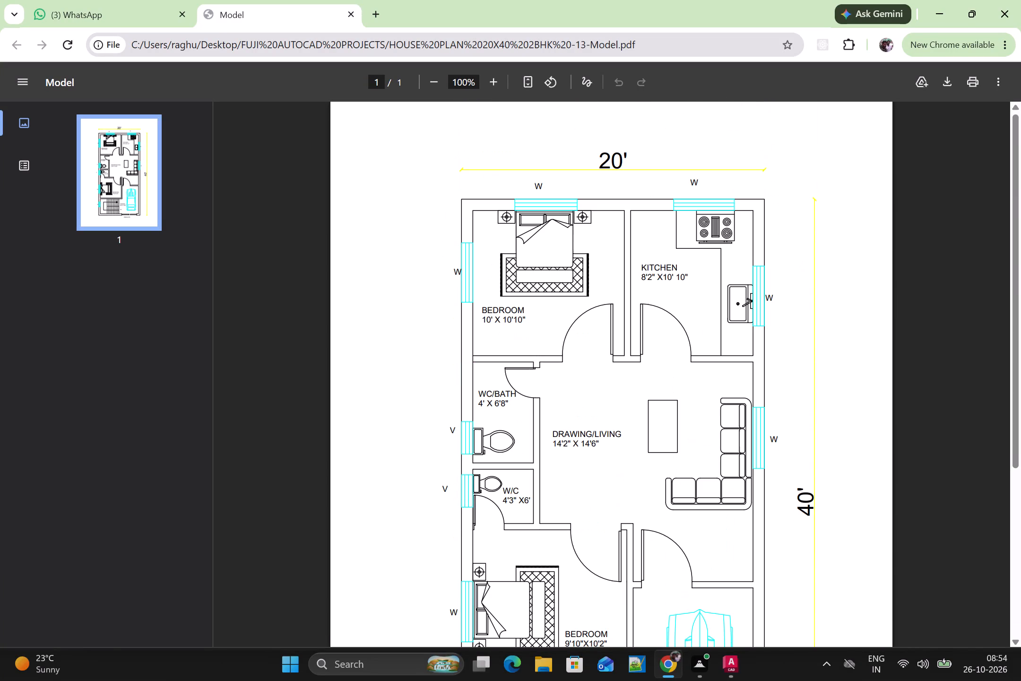
scroll(599, 393, down, 1)
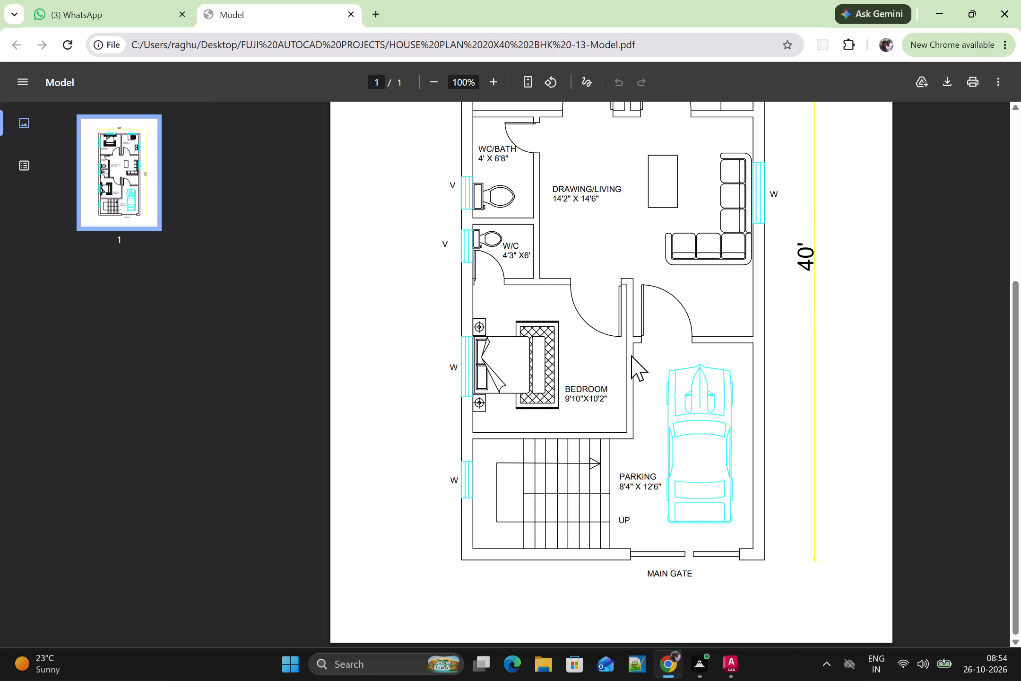
key(alt+Tab)
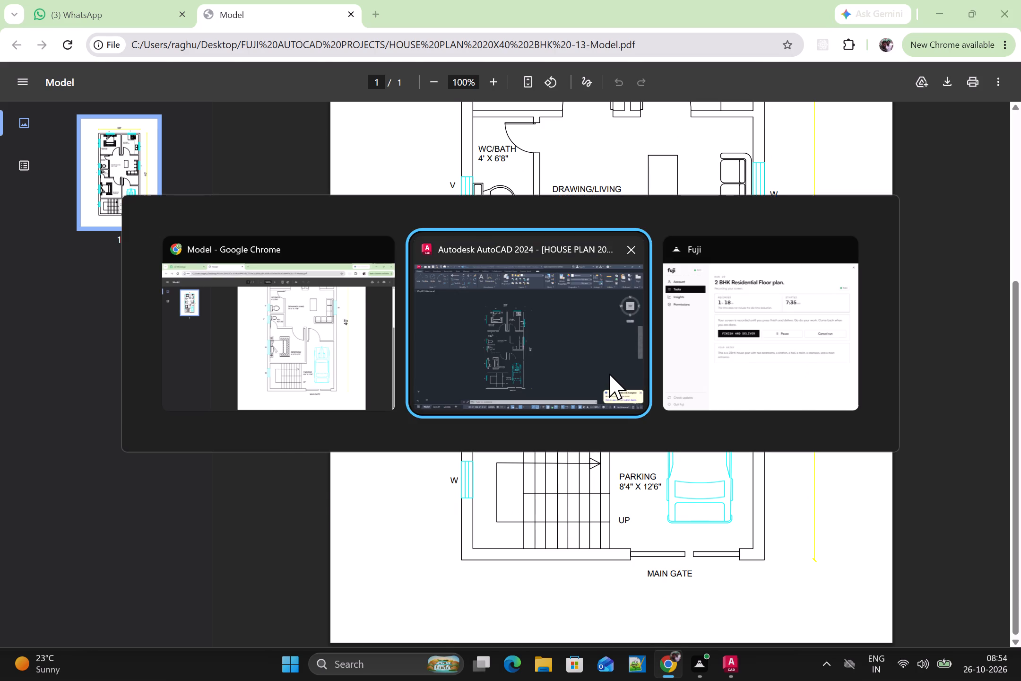
key(alt+Tab)
key(alt+Tab)
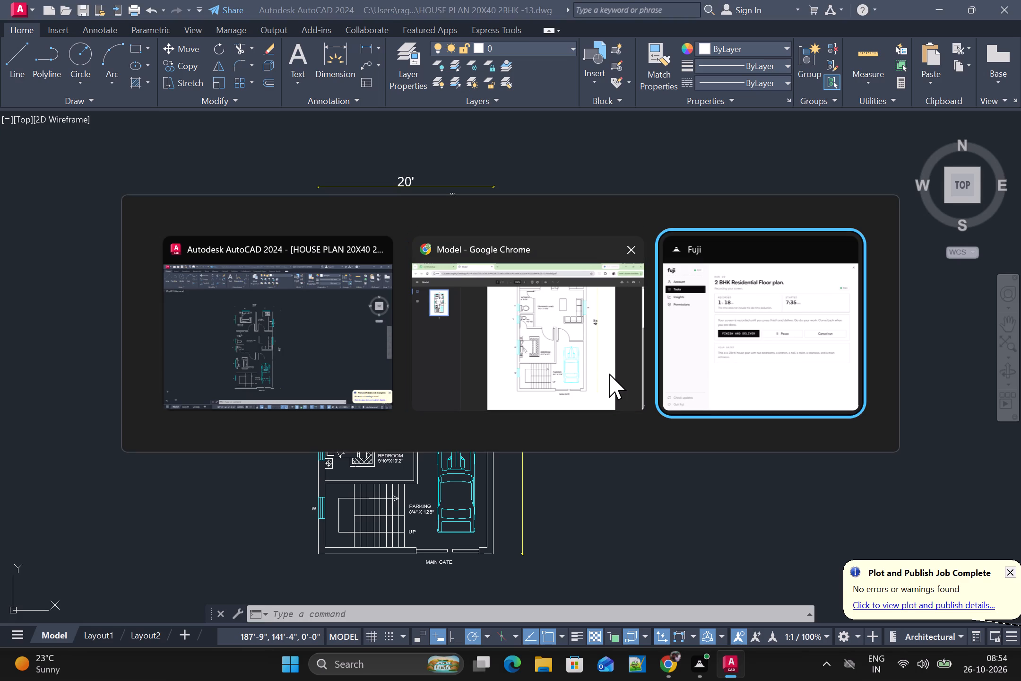
key(alt+Tab)
key(alt+Tab)
alt+click(367, 362)
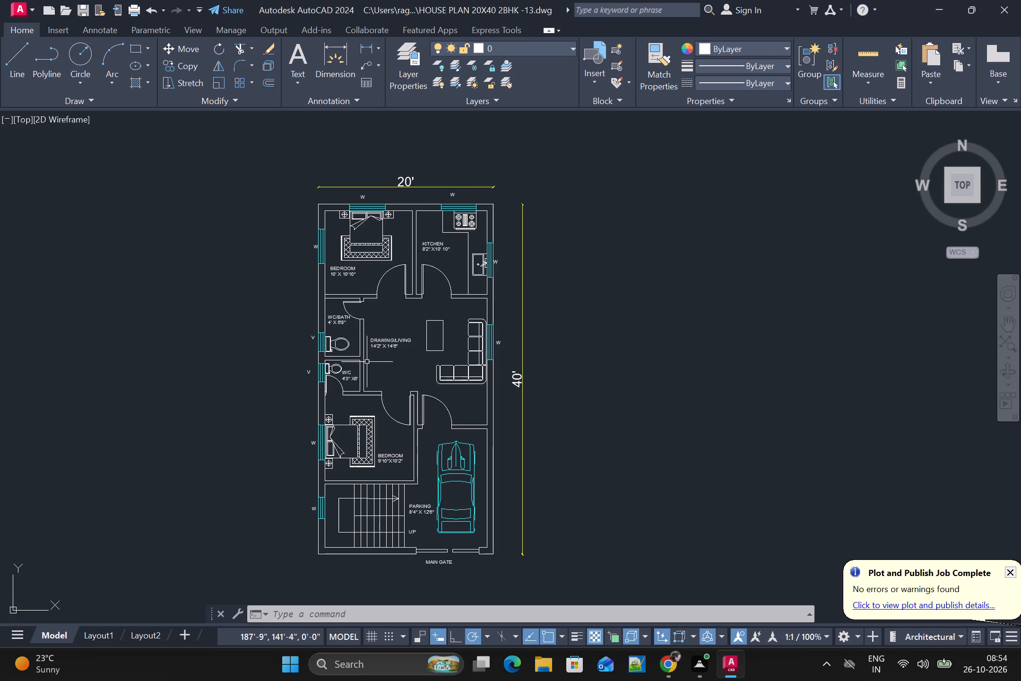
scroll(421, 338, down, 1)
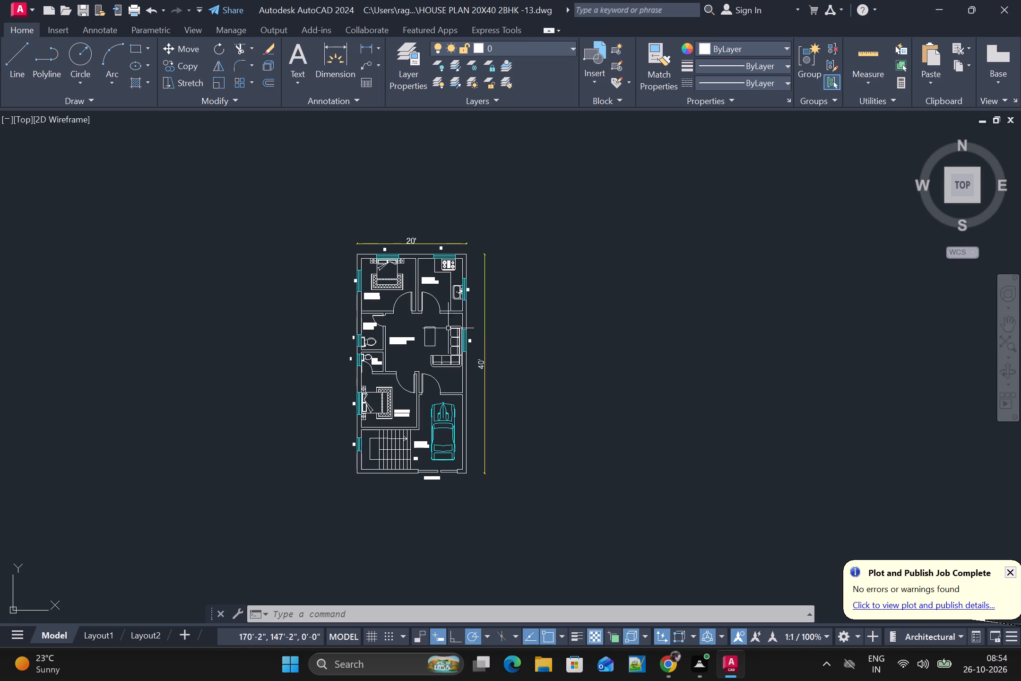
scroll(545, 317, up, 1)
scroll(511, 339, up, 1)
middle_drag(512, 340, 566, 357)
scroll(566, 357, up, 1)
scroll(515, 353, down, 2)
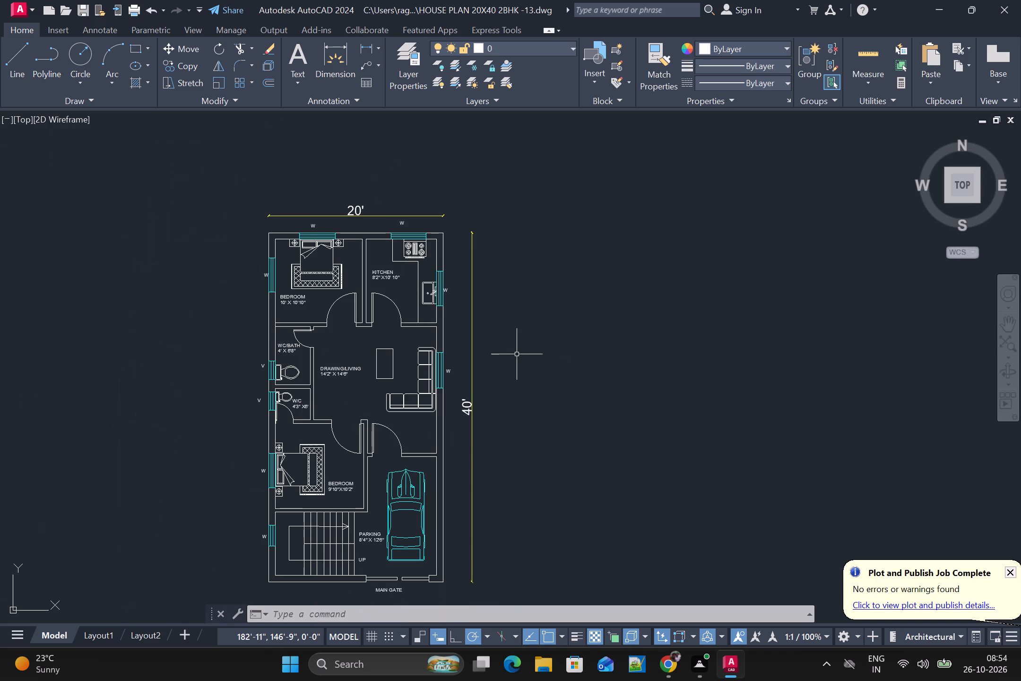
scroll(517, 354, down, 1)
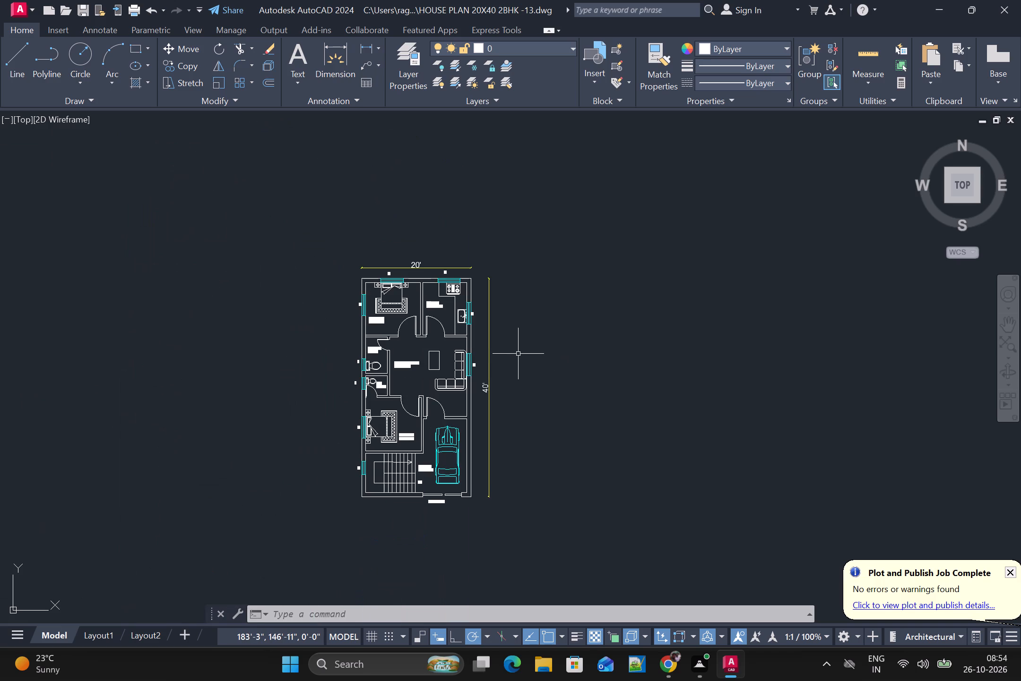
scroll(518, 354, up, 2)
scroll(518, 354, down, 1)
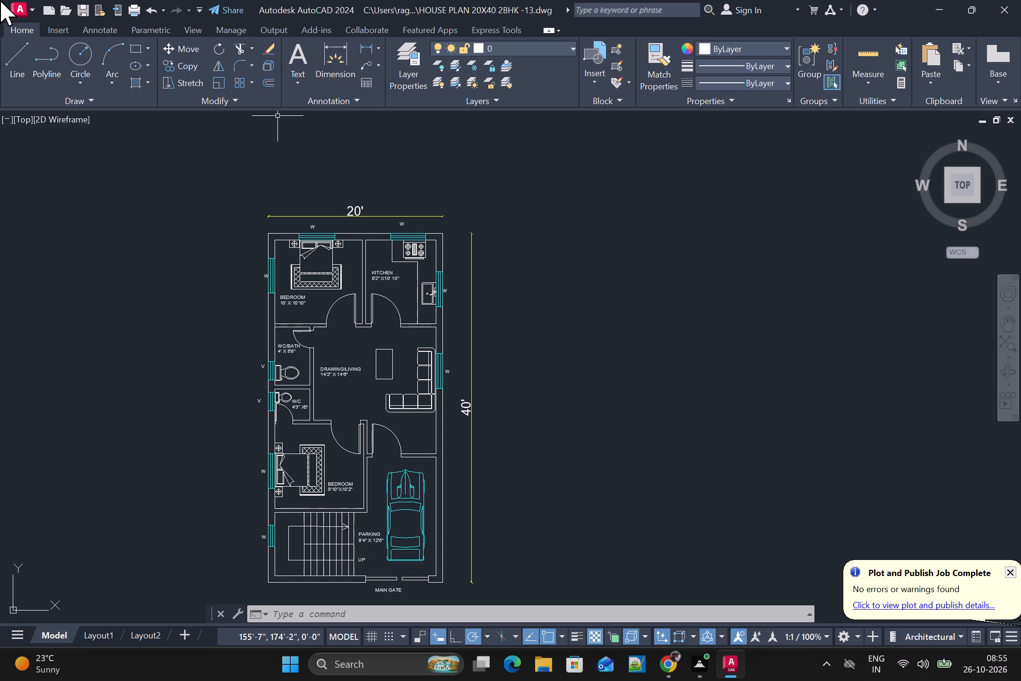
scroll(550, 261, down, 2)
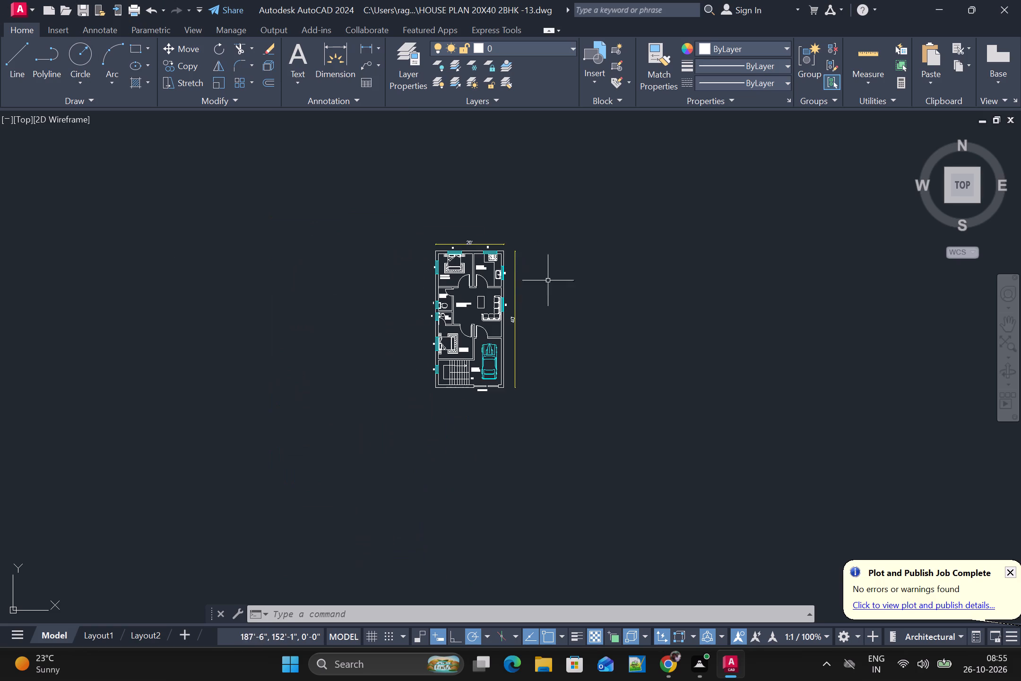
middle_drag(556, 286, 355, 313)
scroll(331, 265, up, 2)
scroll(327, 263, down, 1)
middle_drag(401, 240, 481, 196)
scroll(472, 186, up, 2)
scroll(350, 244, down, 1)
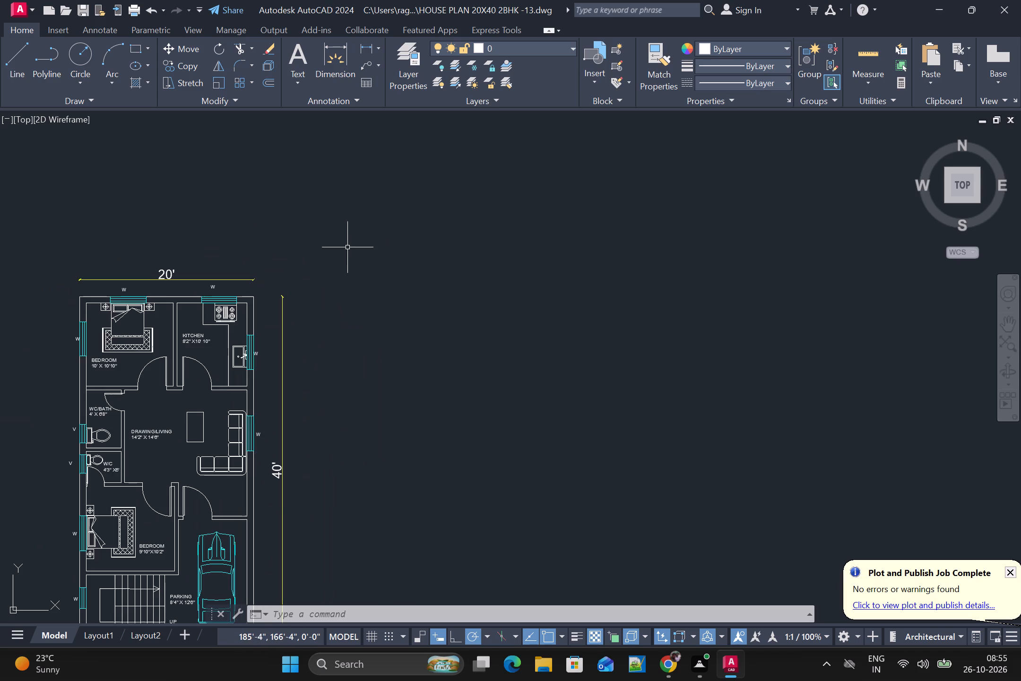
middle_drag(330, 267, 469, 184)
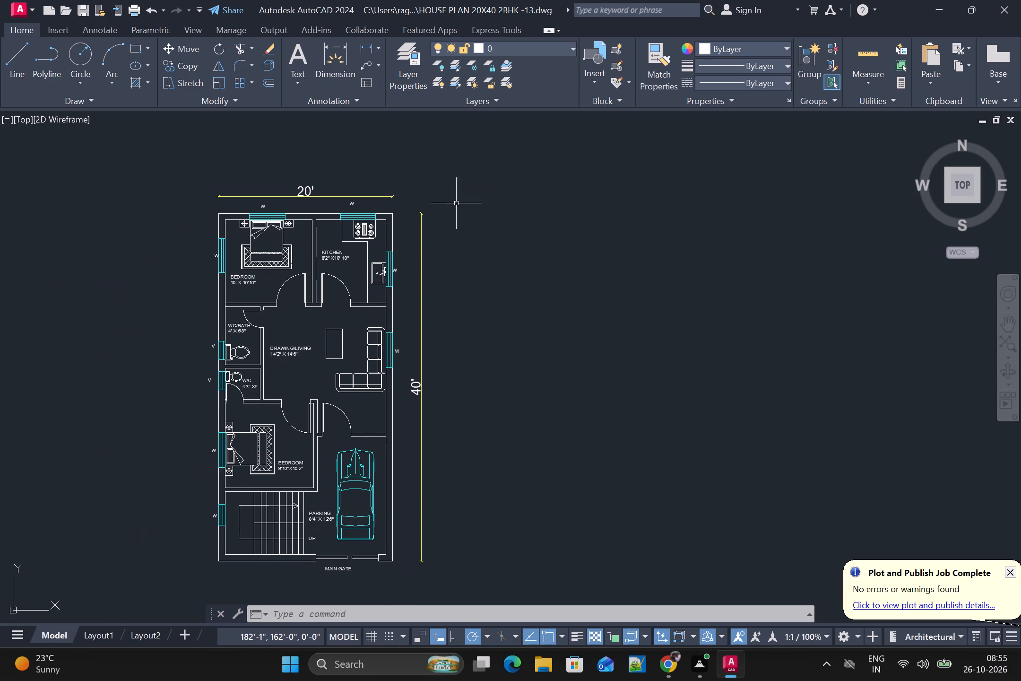
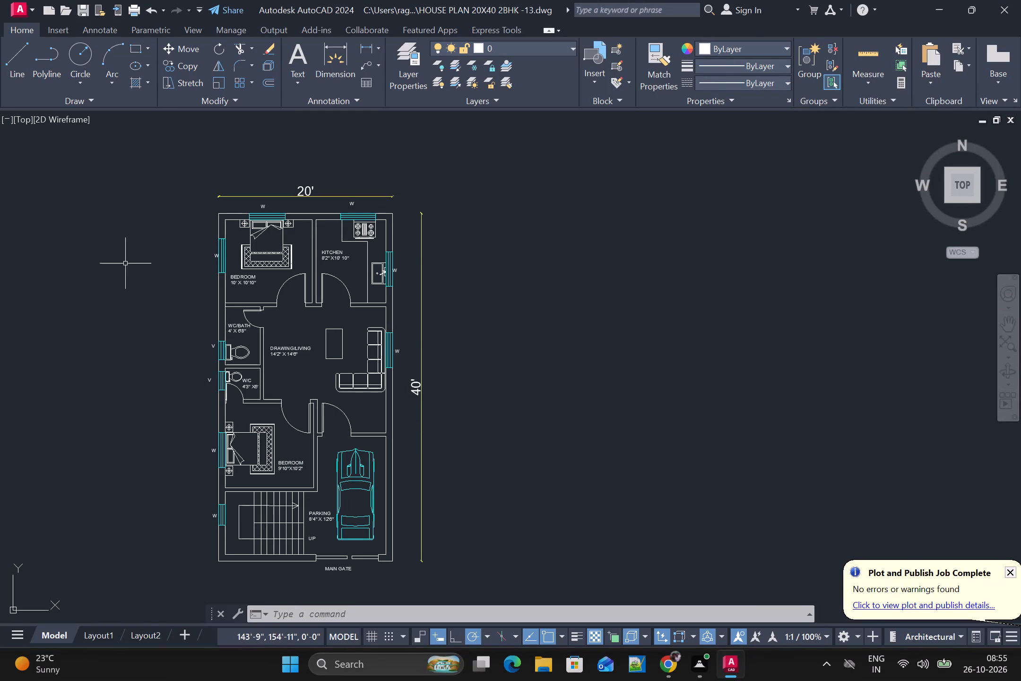
Hatch the north outer walls, their corners and the bedroom–kitchen partition with the SOLID pattern in colour 0,0,0.
scroll(513, 315, up, 2)
scroll(513, 315, down, 2)
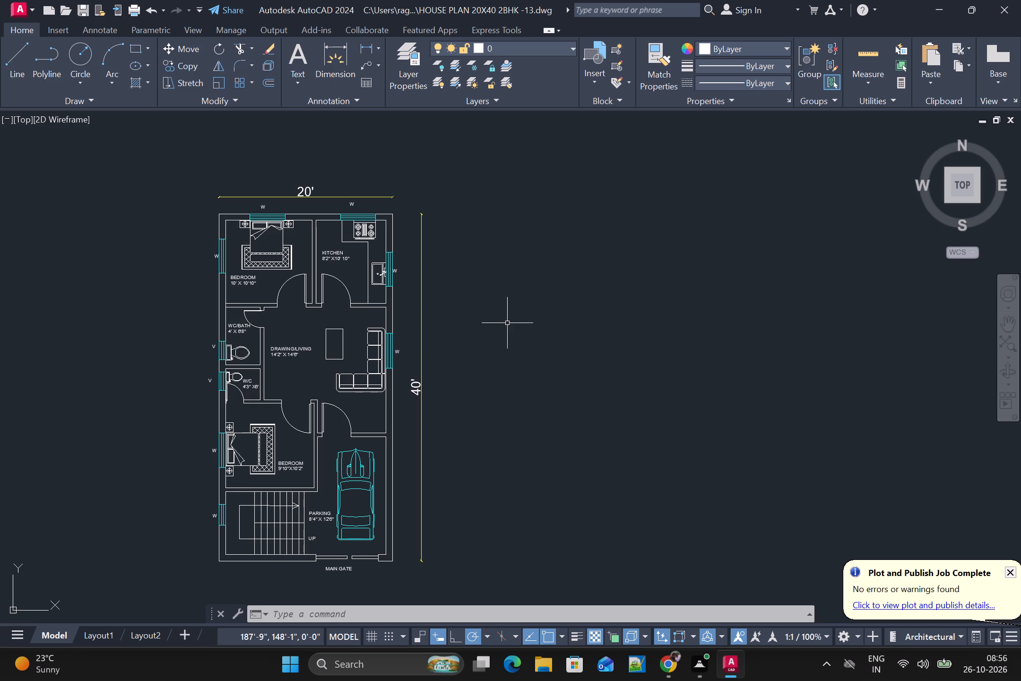
text(H)
key(space)
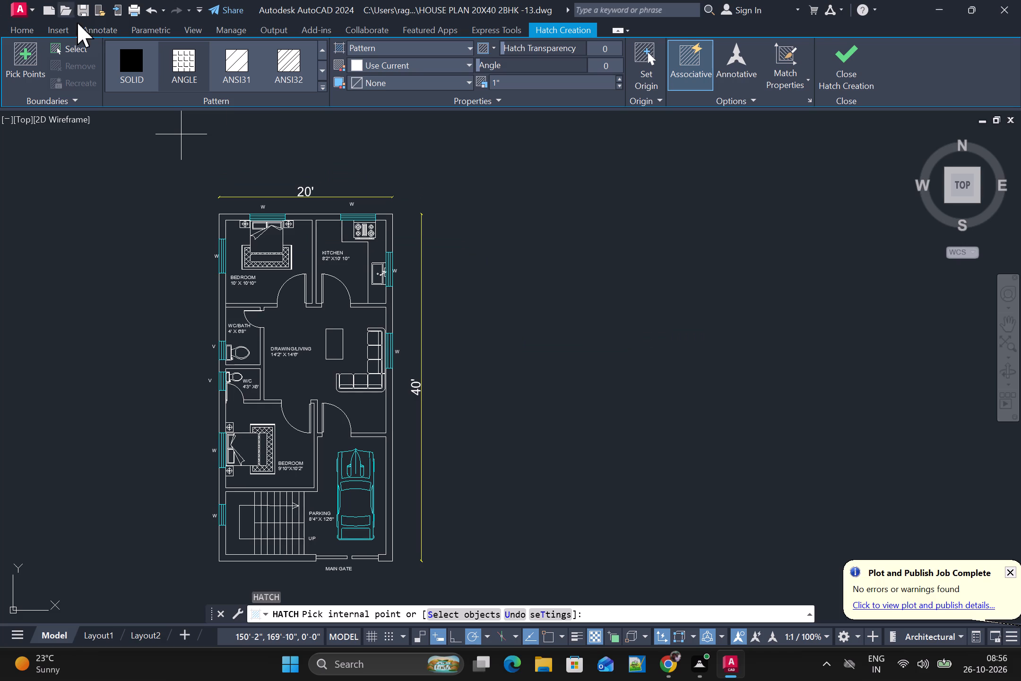
click(137, 63)
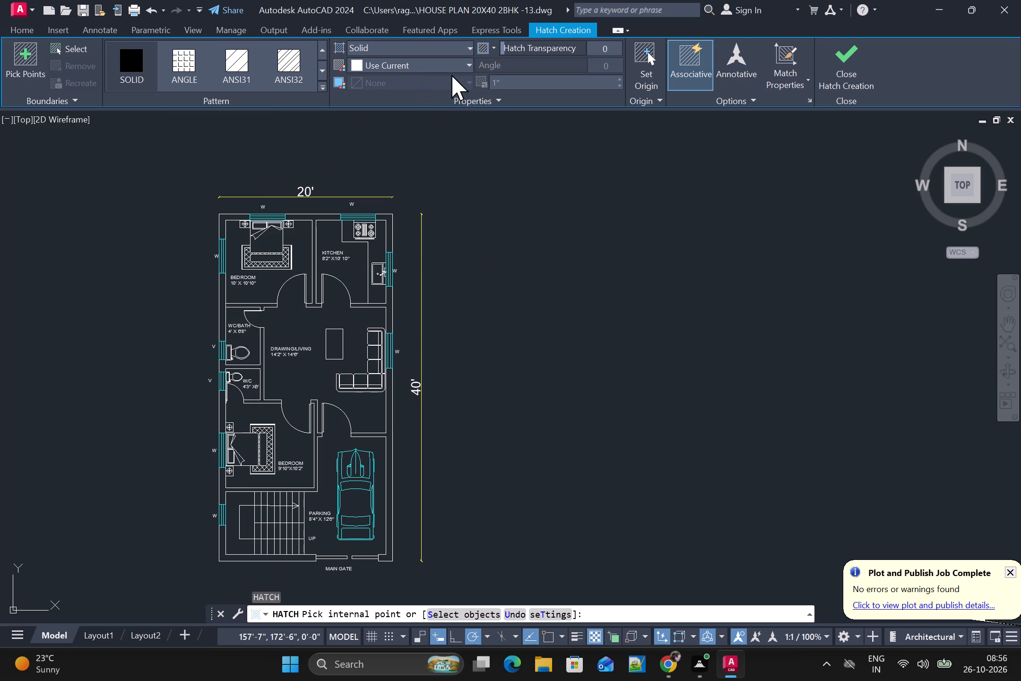
click(392, 65)
click(359, 132)
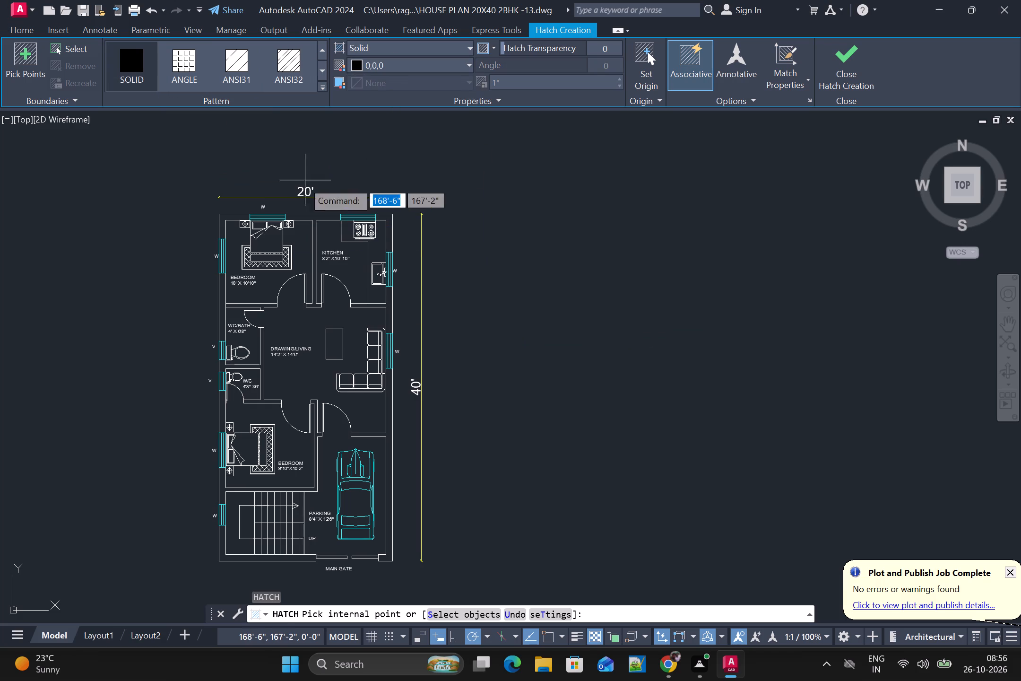
scroll(267, 218, up, 2)
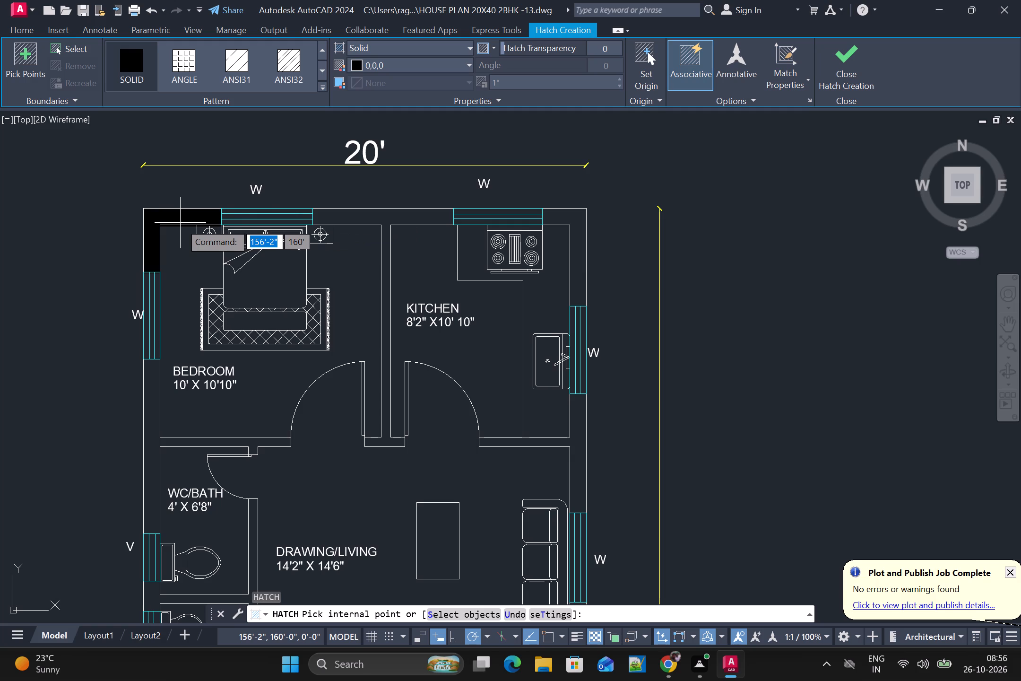
click(195, 219)
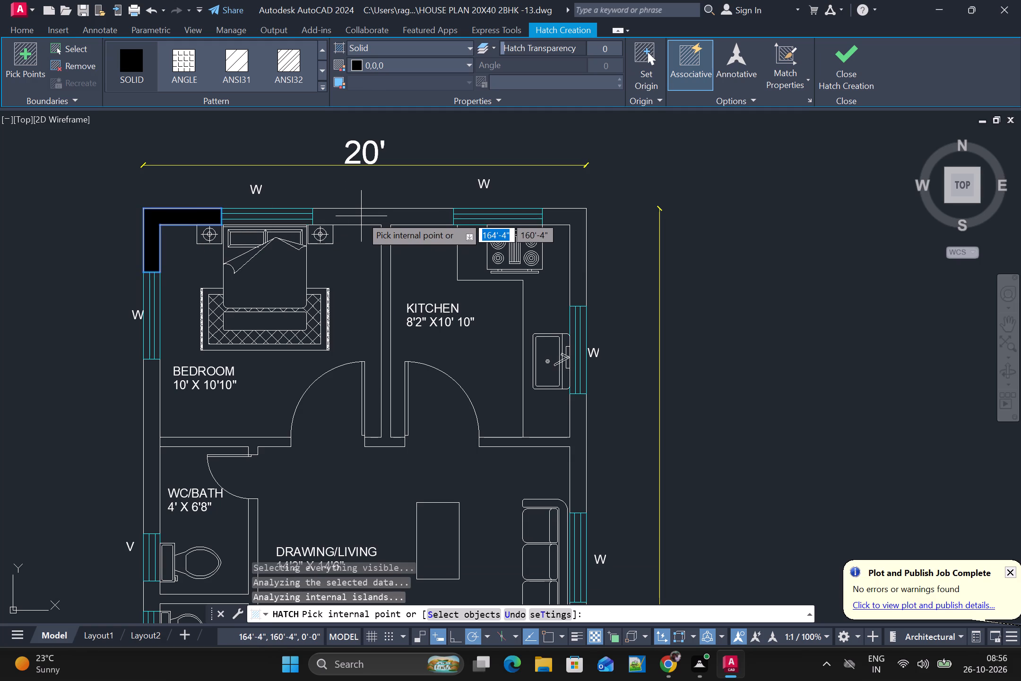
click(361, 215)
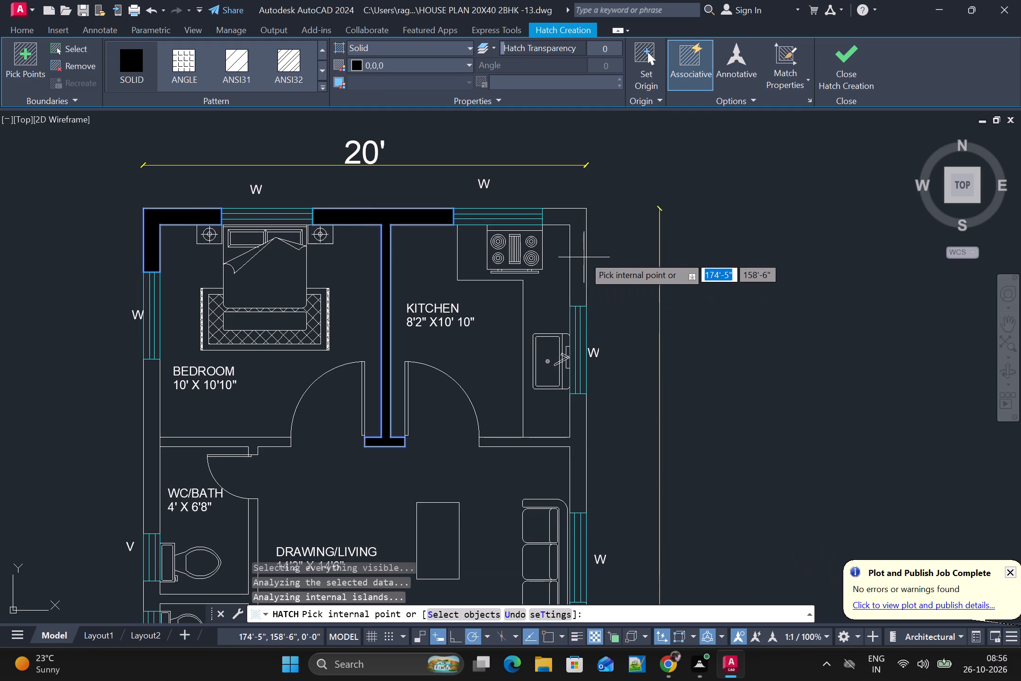
click(581, 235)
Fill the east wall between the kitchen and drawing/living windows, with the adjoining kitchen partition, in solid black hatch.
scroll(606, 290, down, 3)
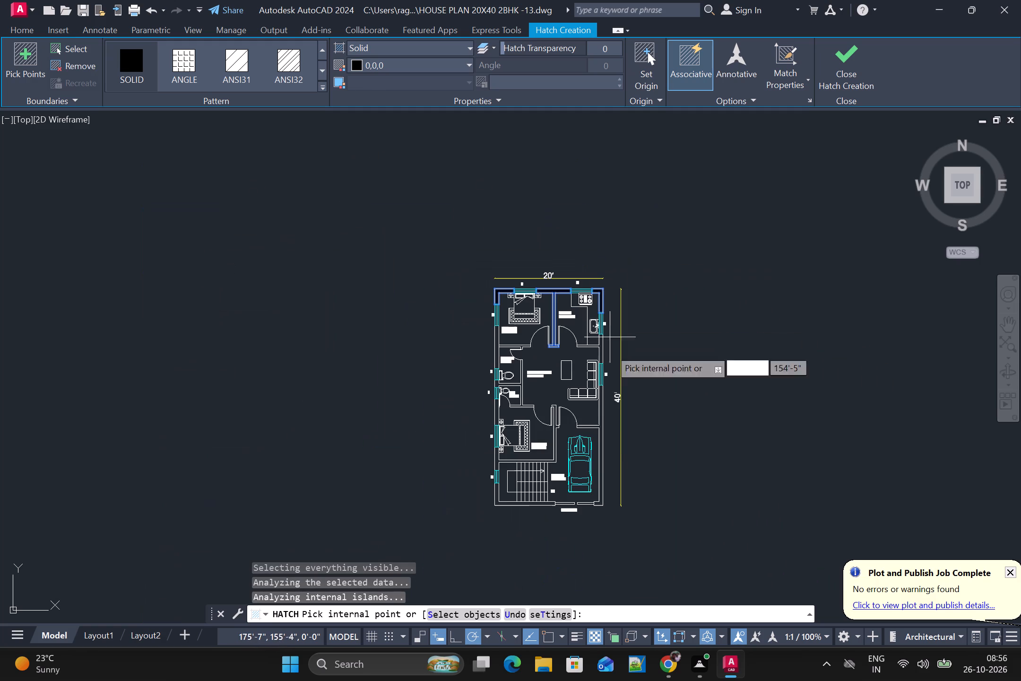
middle_drag(628, 402, 499, 392)
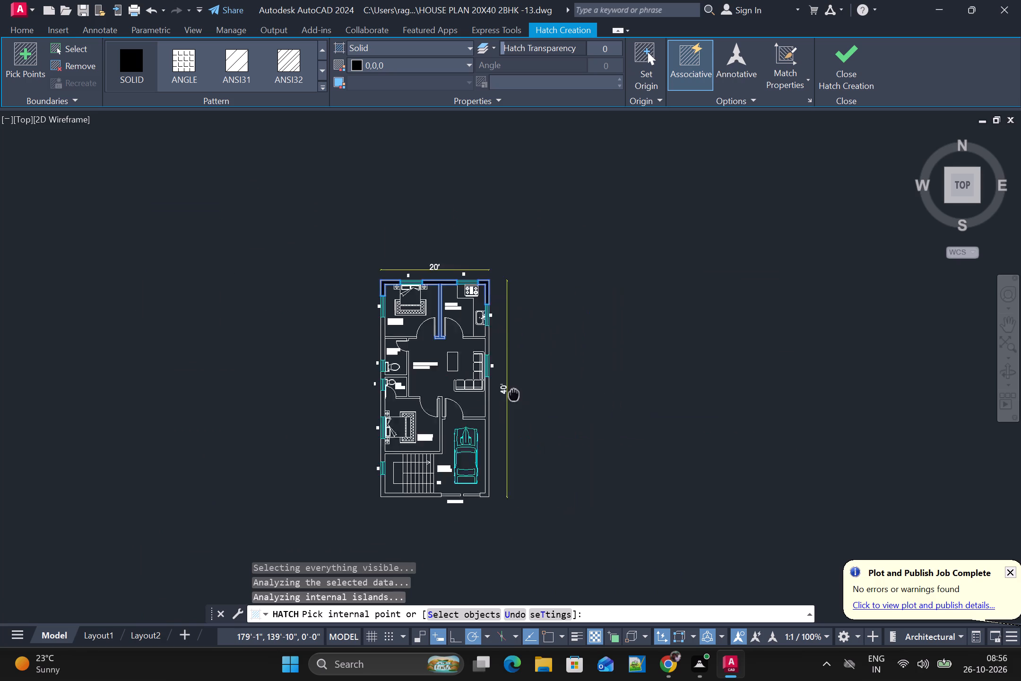
middle_drag(499, 392, 388, 338)
scroll(396, 315, up, 2)
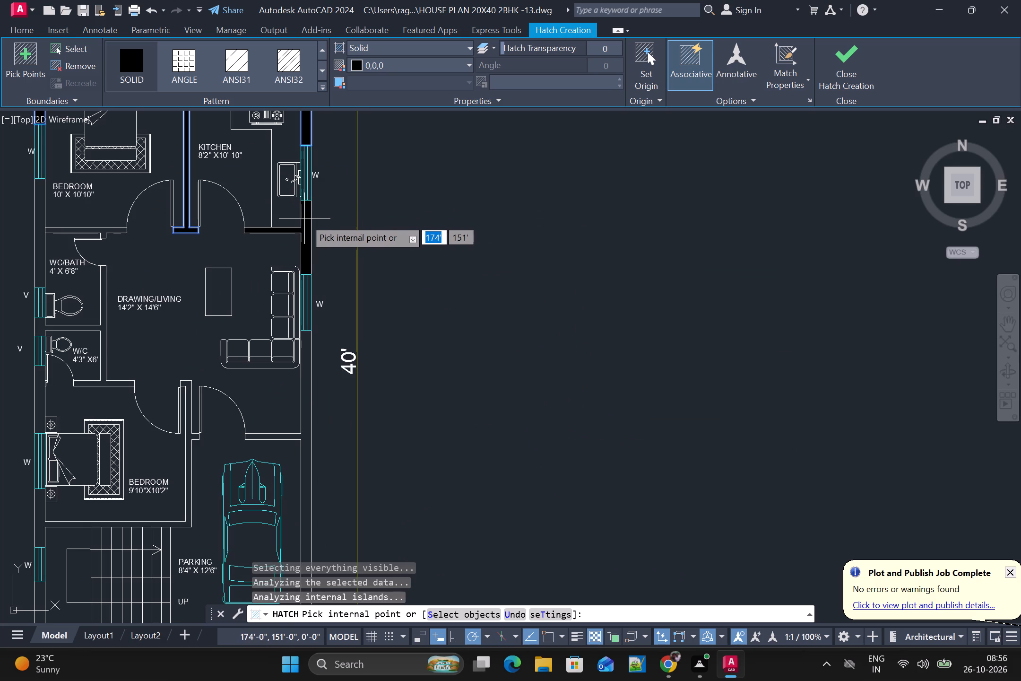
click(305, 219)
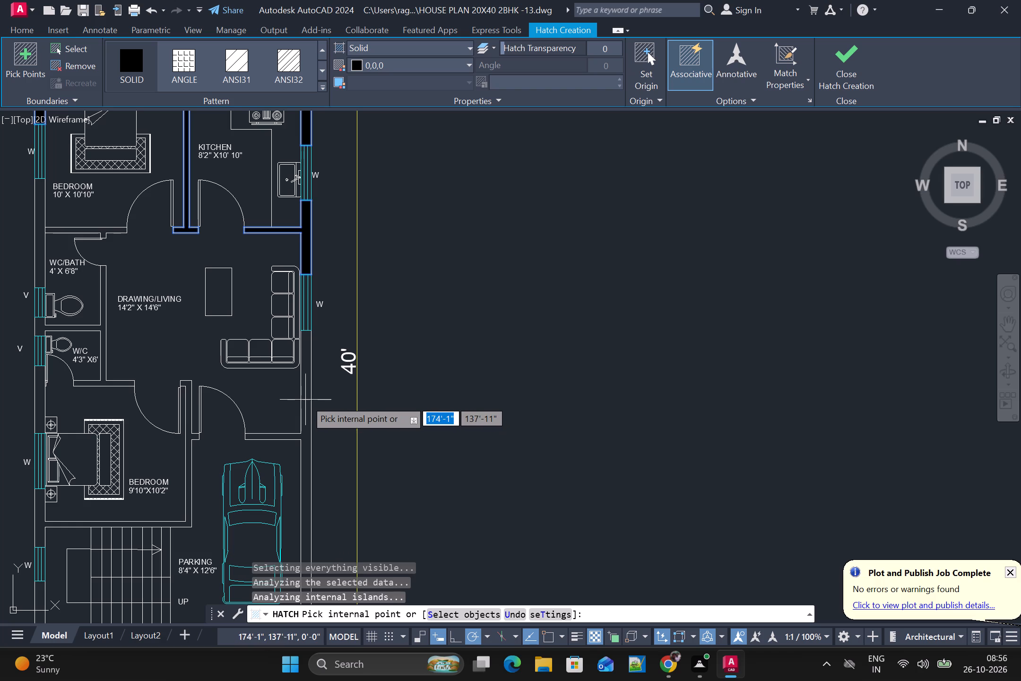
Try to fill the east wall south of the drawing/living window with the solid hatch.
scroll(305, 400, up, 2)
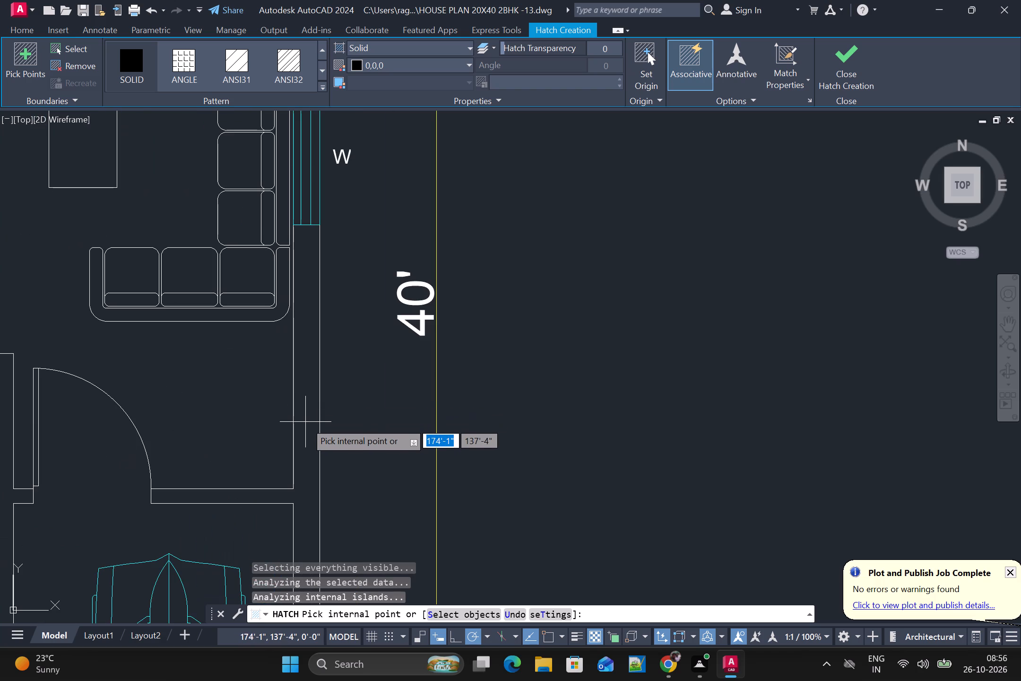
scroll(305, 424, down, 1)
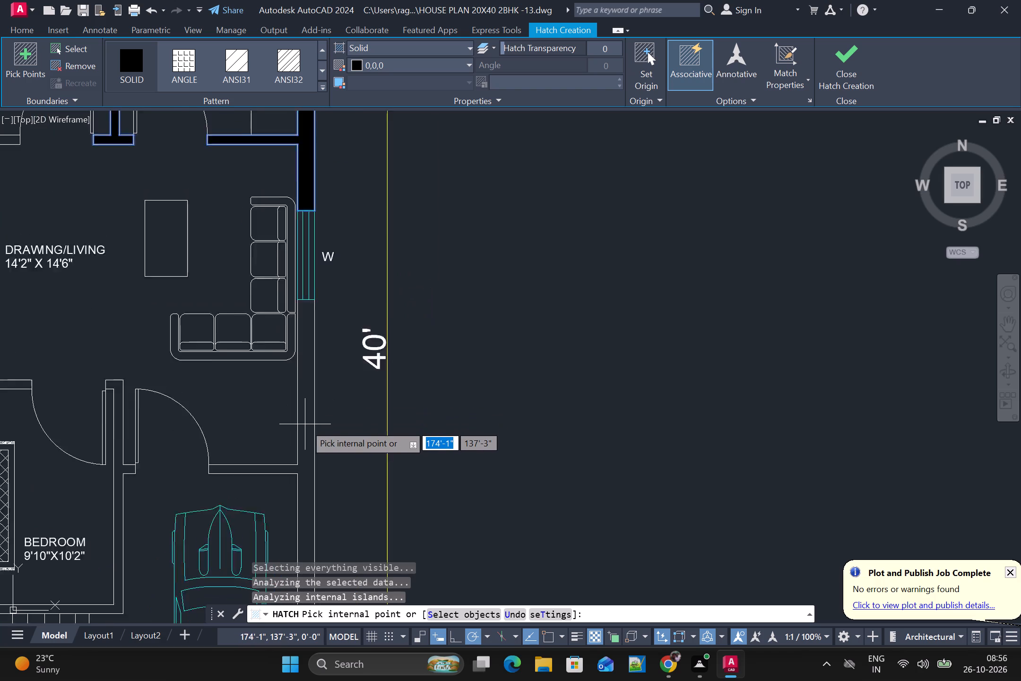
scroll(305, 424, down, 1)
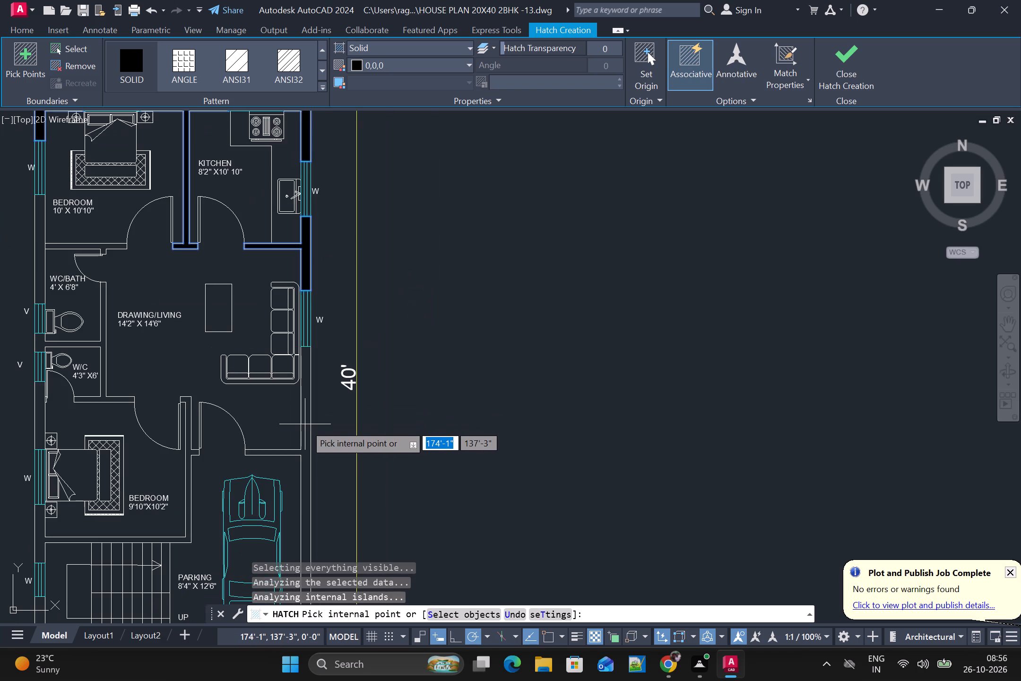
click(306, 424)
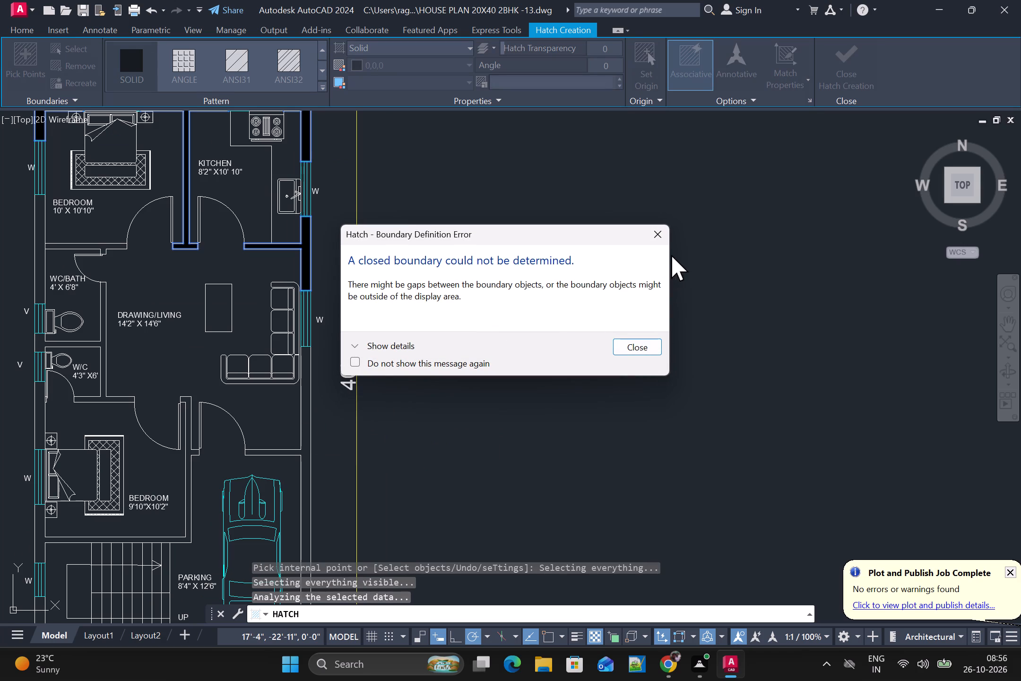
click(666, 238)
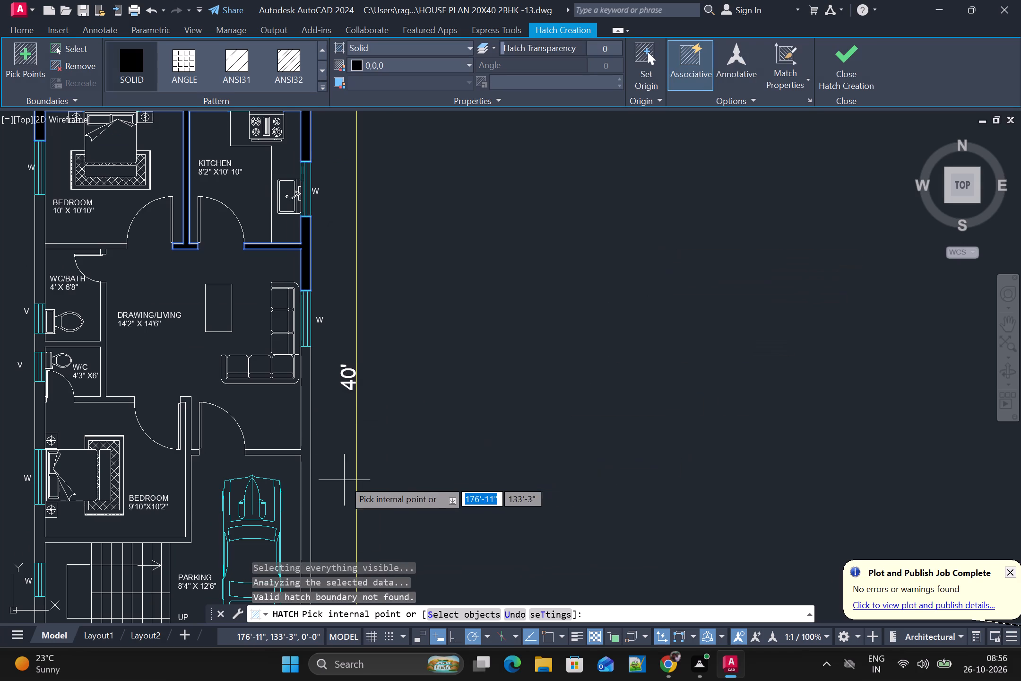
Fill the west wall sections from the upper bedroom window to the lower one, plus the WC/bath and W/C partitions, with solid hatch.
scroll(332, 466, down, 1)
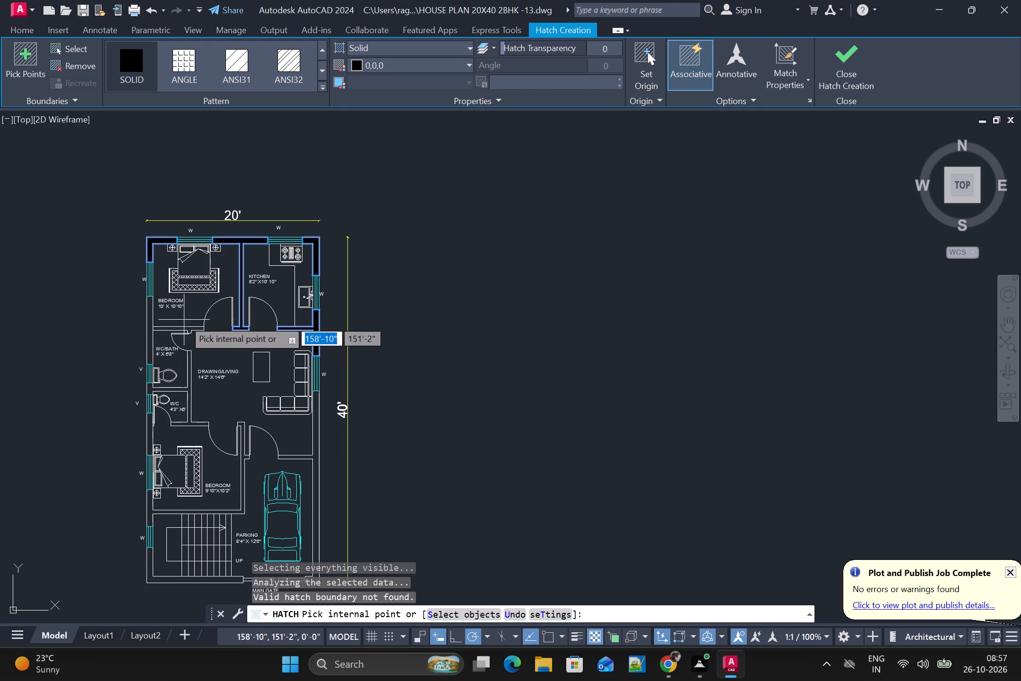
scroll(158, 315, up, 4)
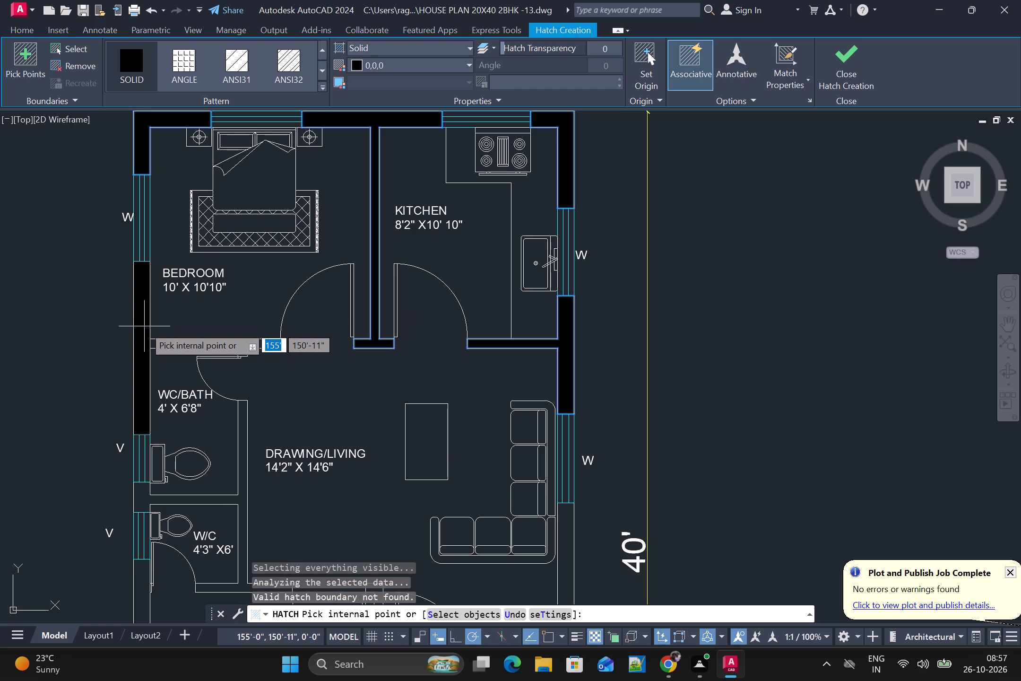
click(144, 326)
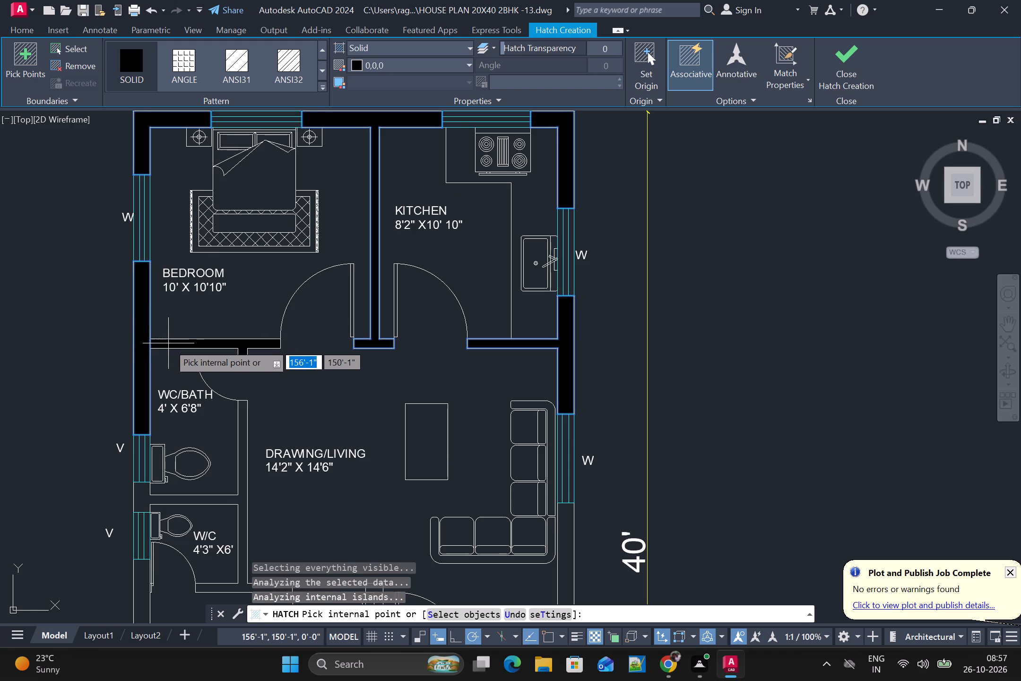
click(170, 344)
scroll(273, 368, down, 2)
scroll(206, 474, up, 2)
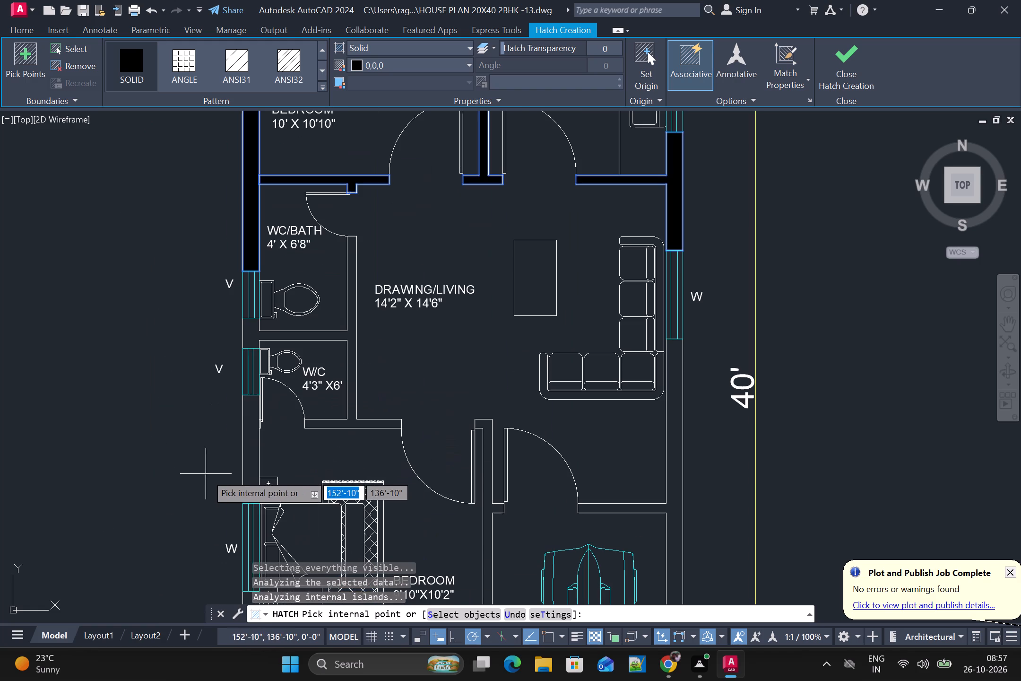
click(250, 329)
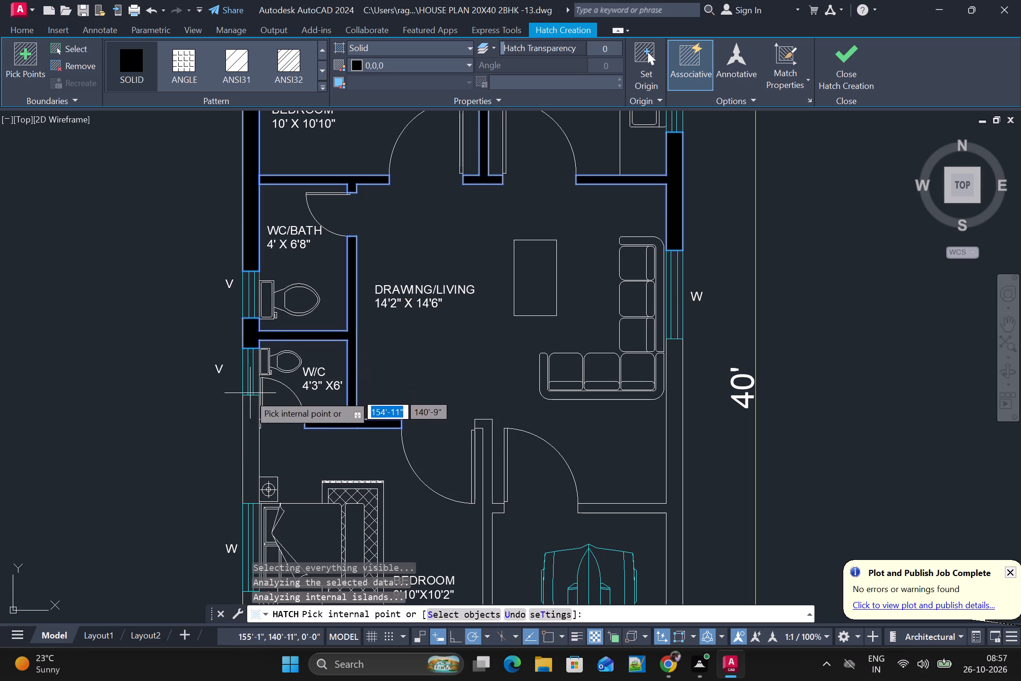
click(248, 422)
Fill the walls around the lower bedroom and the southwest corner walls around the staircase up to the main gate.
scroll(305, 503, down, 2)
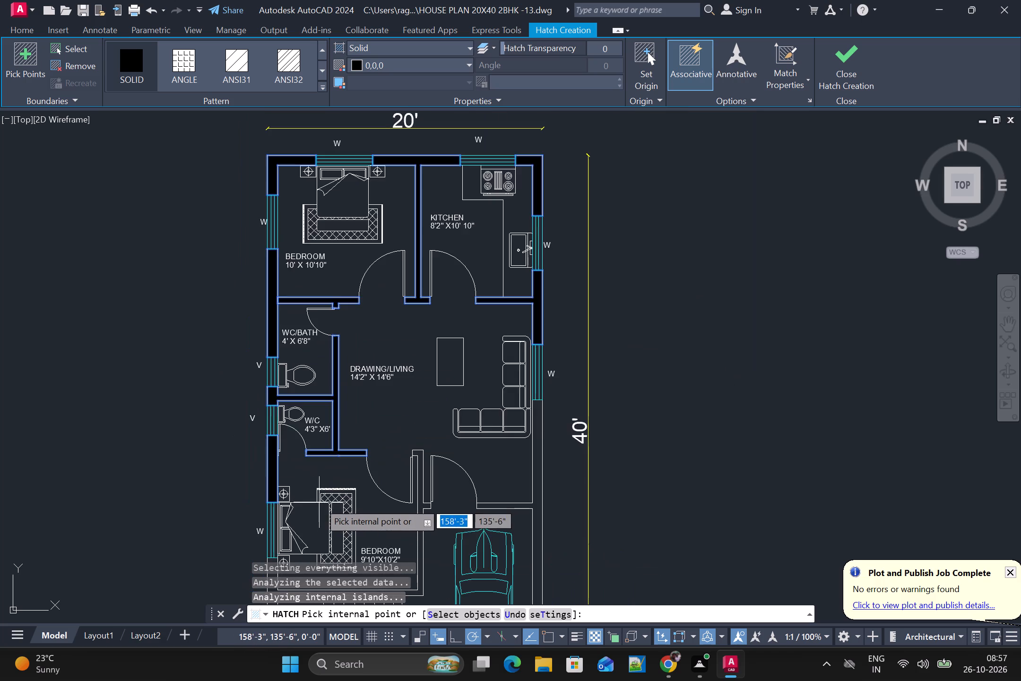
scroll(332, 493, down, 1)
middle_drag(356, 486, 319, 358)
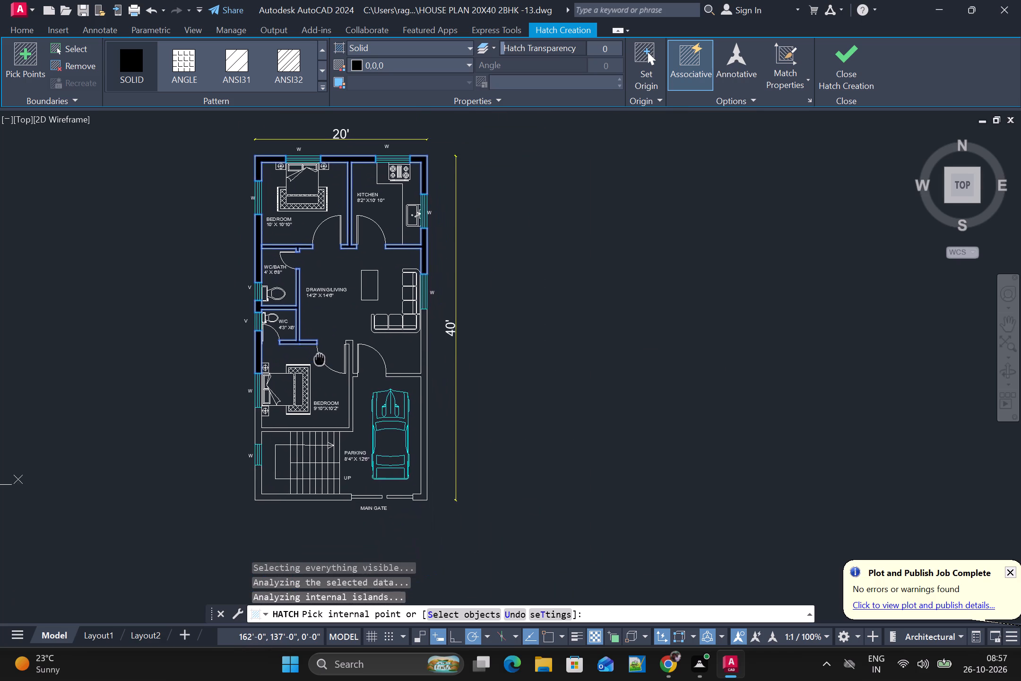
middle_drag(319, 358, 316, 351)
scroll(254, 416, up, 2)
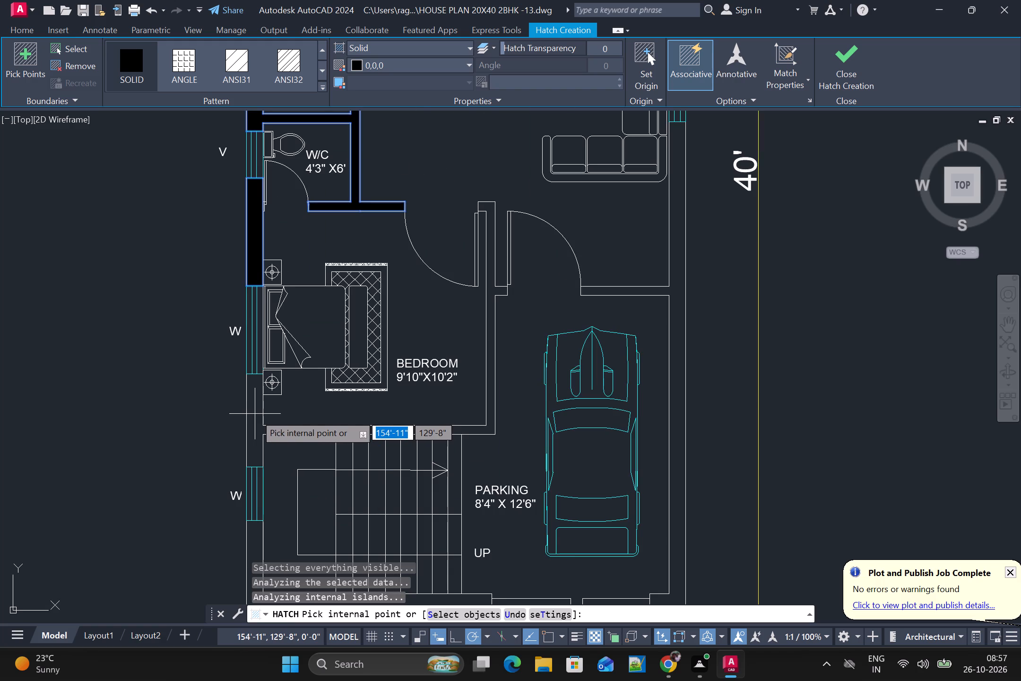
click(255, 414)
scroll(255, 442, down, 2)
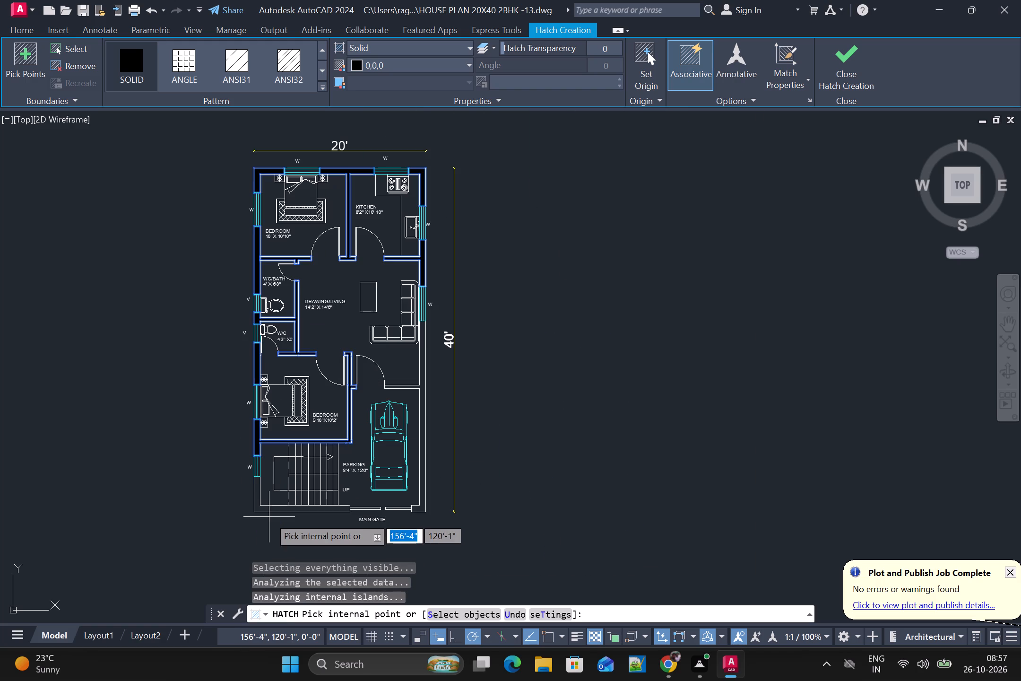
scroll(268, 507, up, 2)
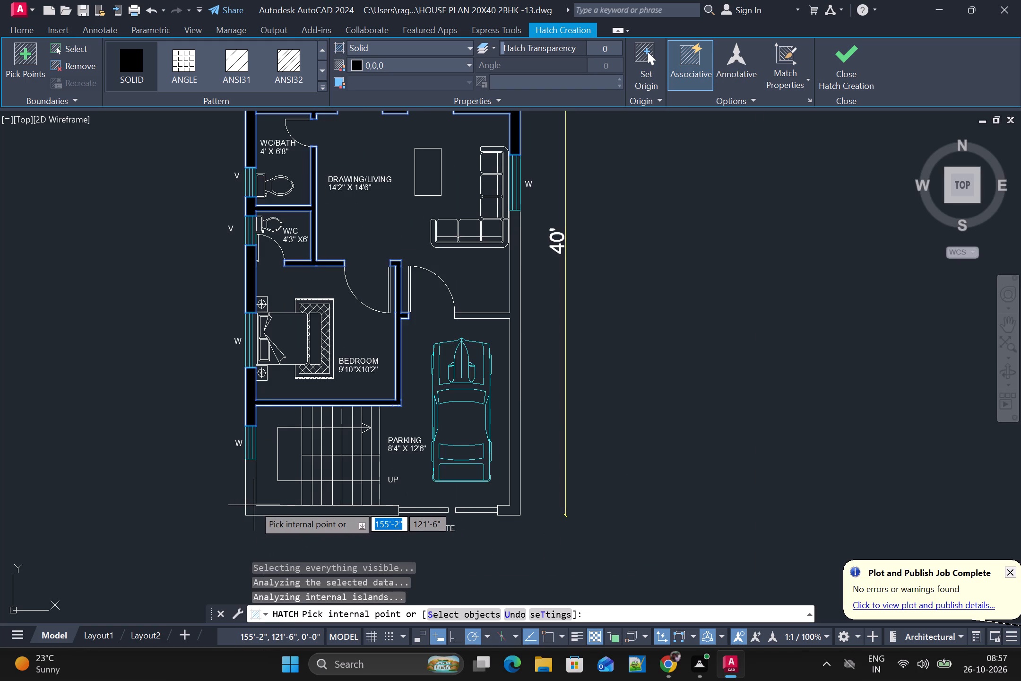
click(251, 509)
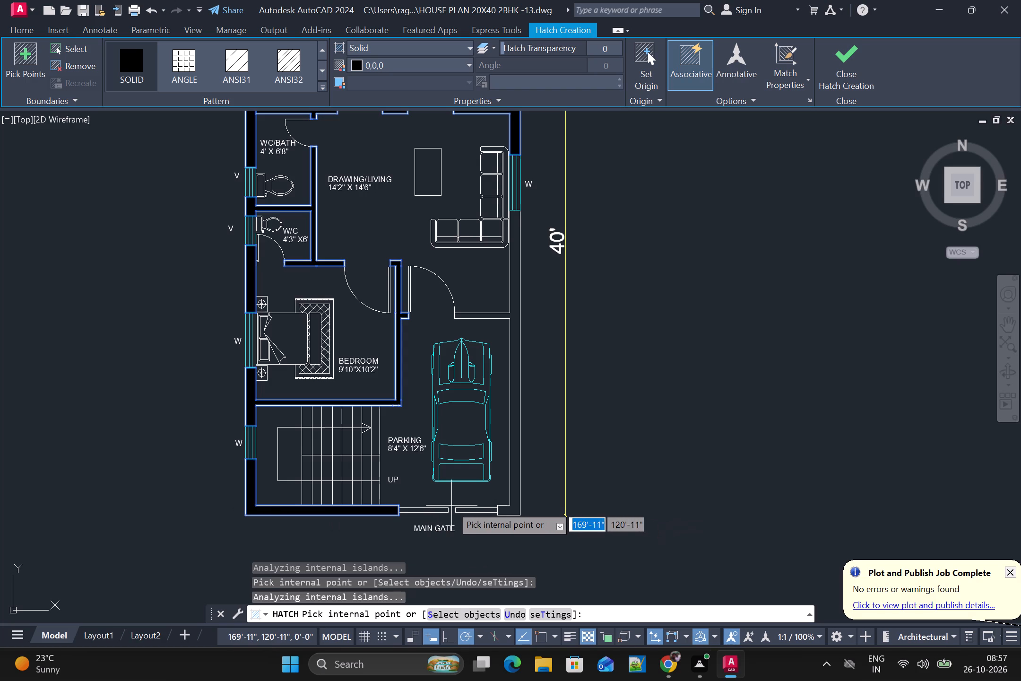
Fill both main gate panels with the solid black hatch.
scroll(433, 507, up, 1)
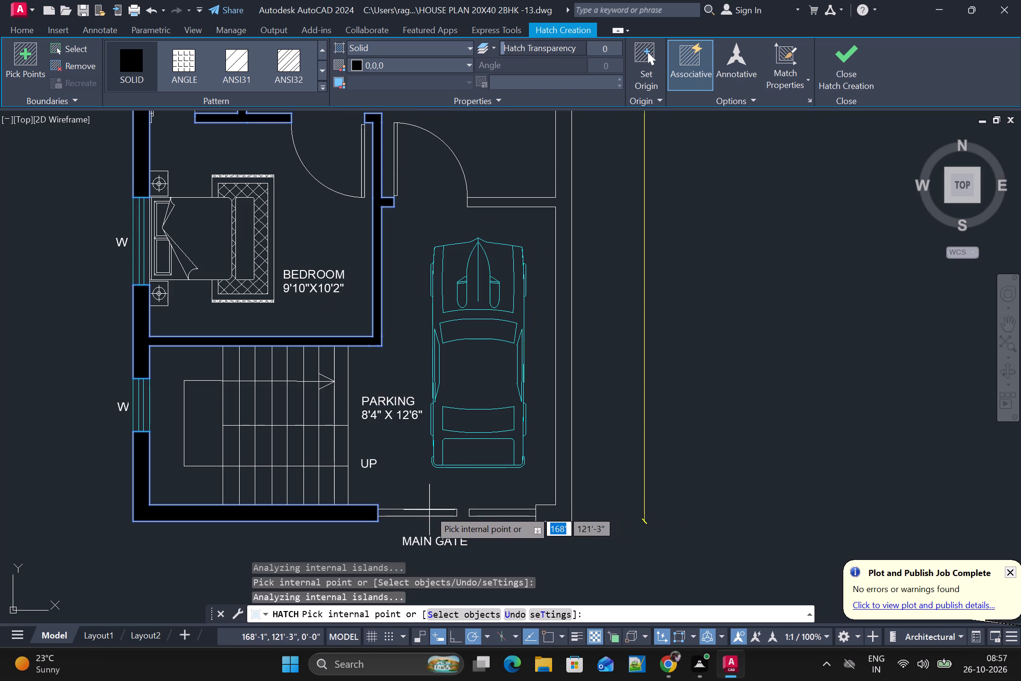
click(429, 513)
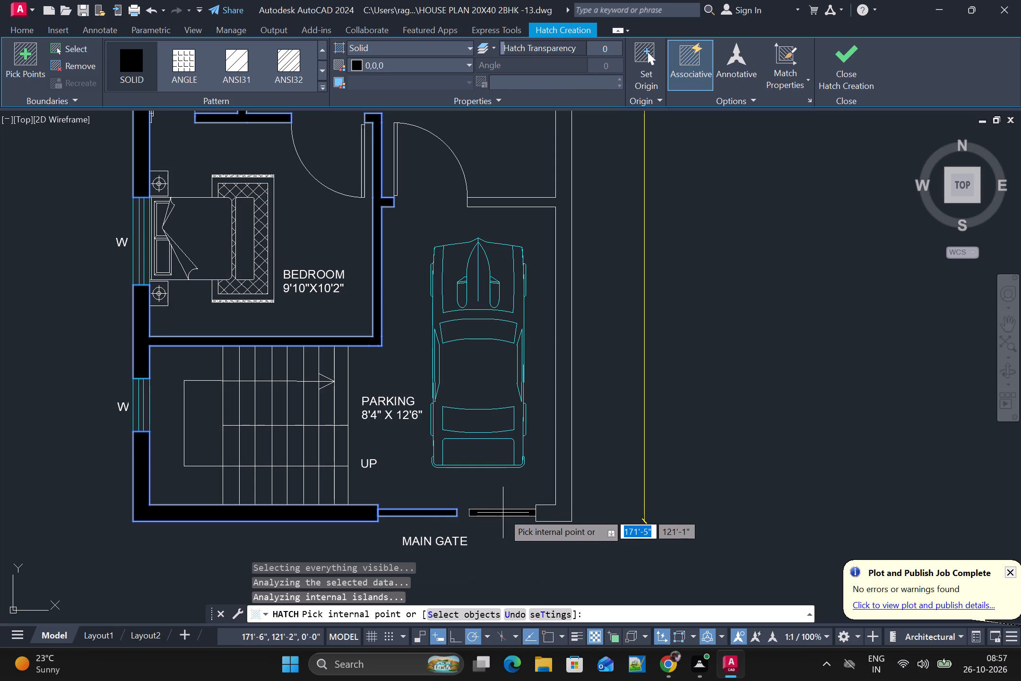
click(503, 513)
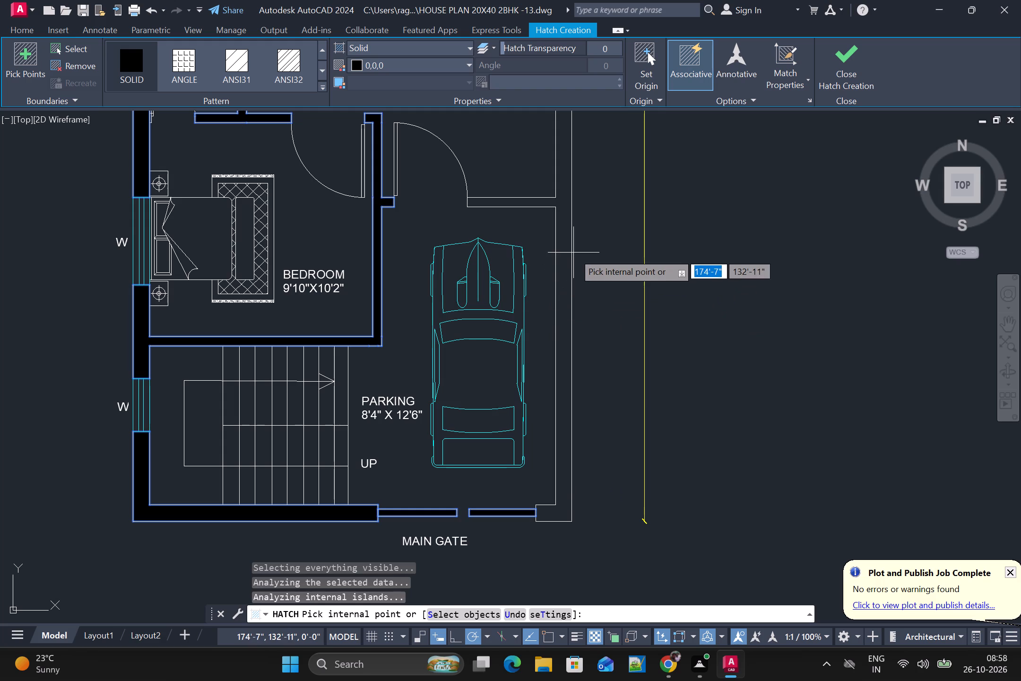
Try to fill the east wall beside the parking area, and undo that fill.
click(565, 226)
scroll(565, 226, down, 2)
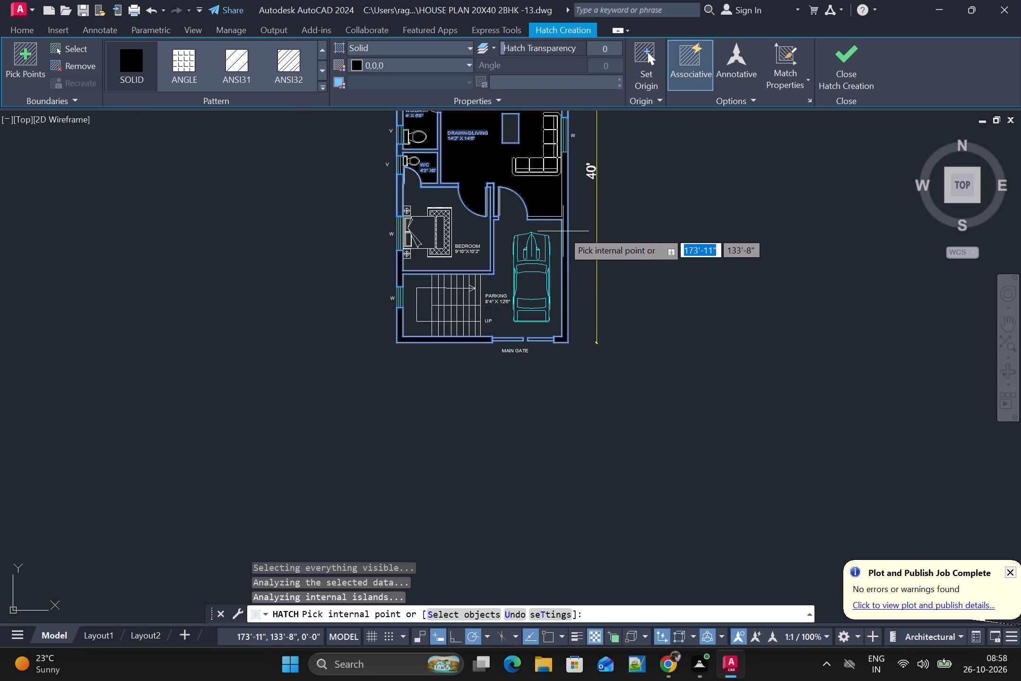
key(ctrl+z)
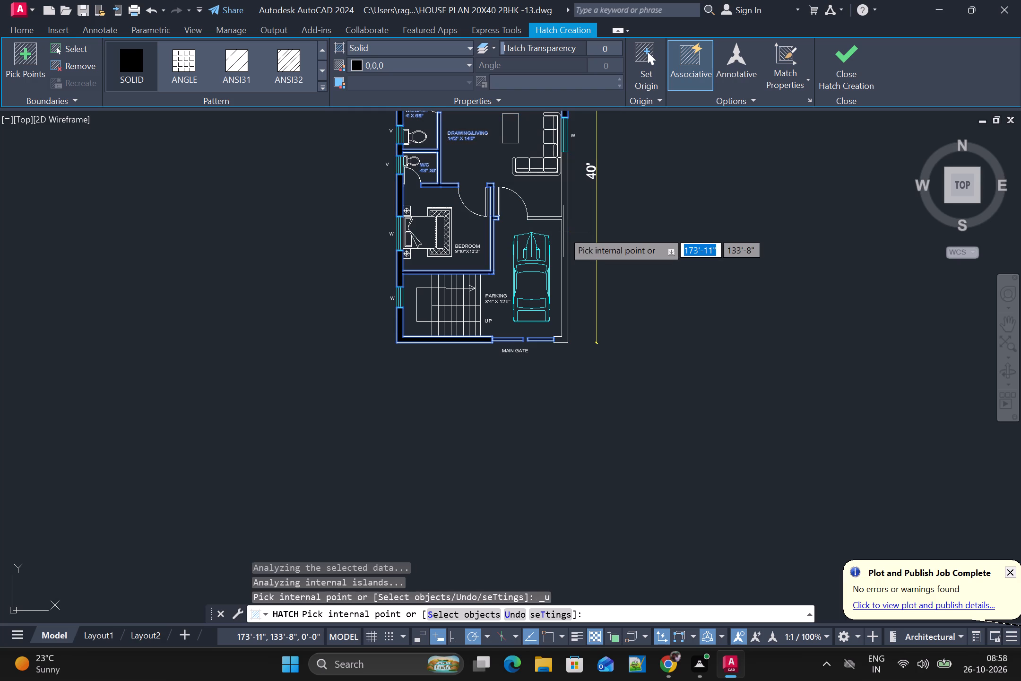
Fill the east wall beside the parking area, its southeast corner and the wall between parking and drawing/living with solid hatch.
click(563, 231)
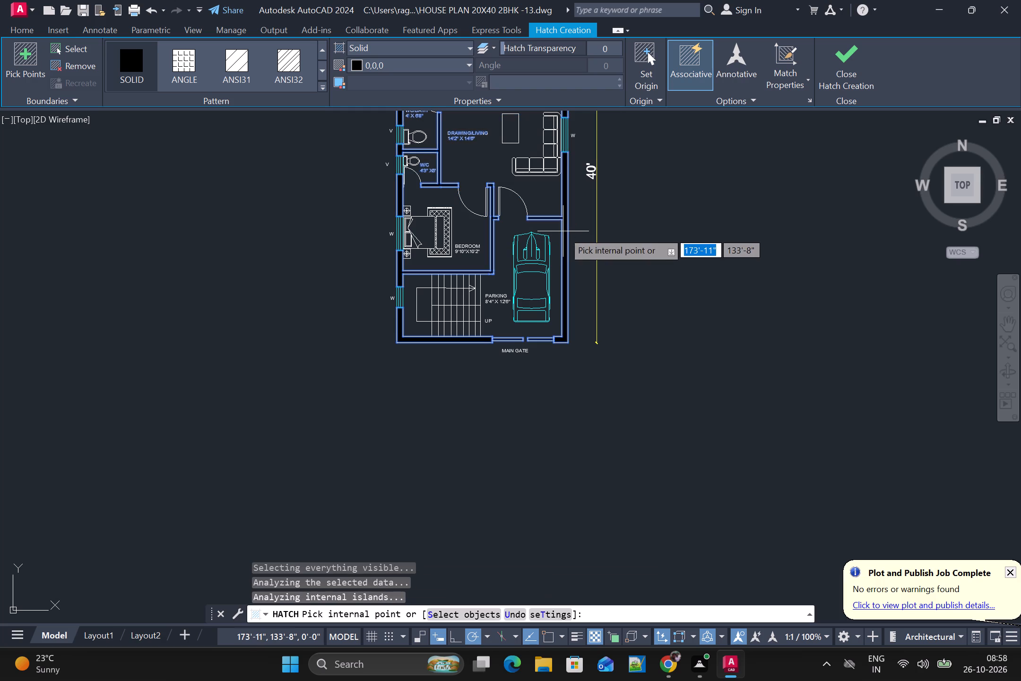
scroll(570, 198, down, 1)
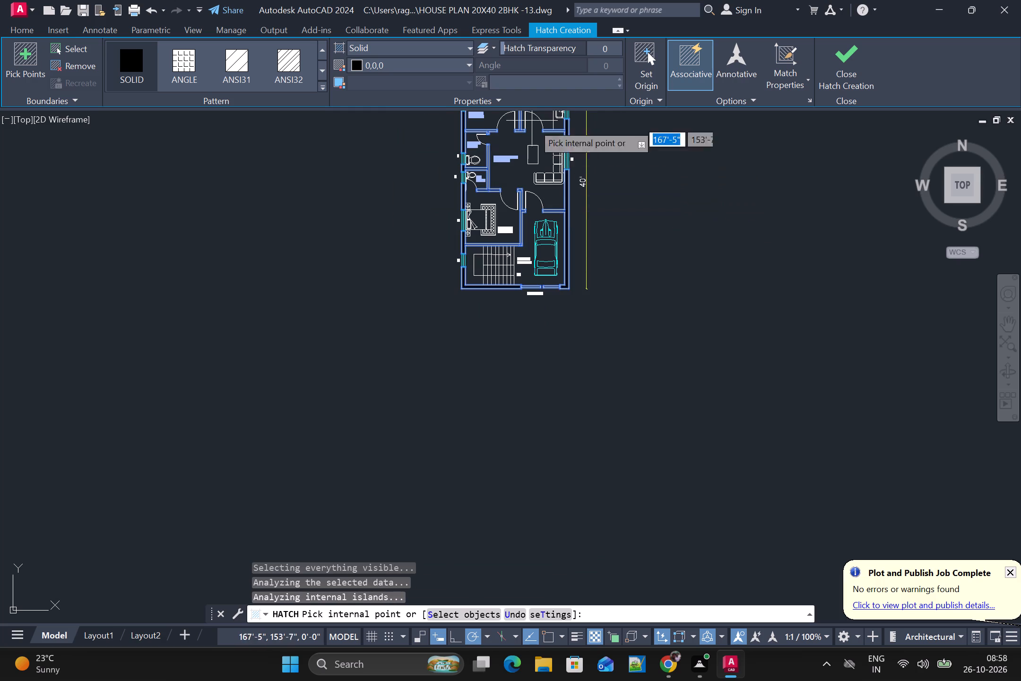
scroll(560, 131, up, 2)
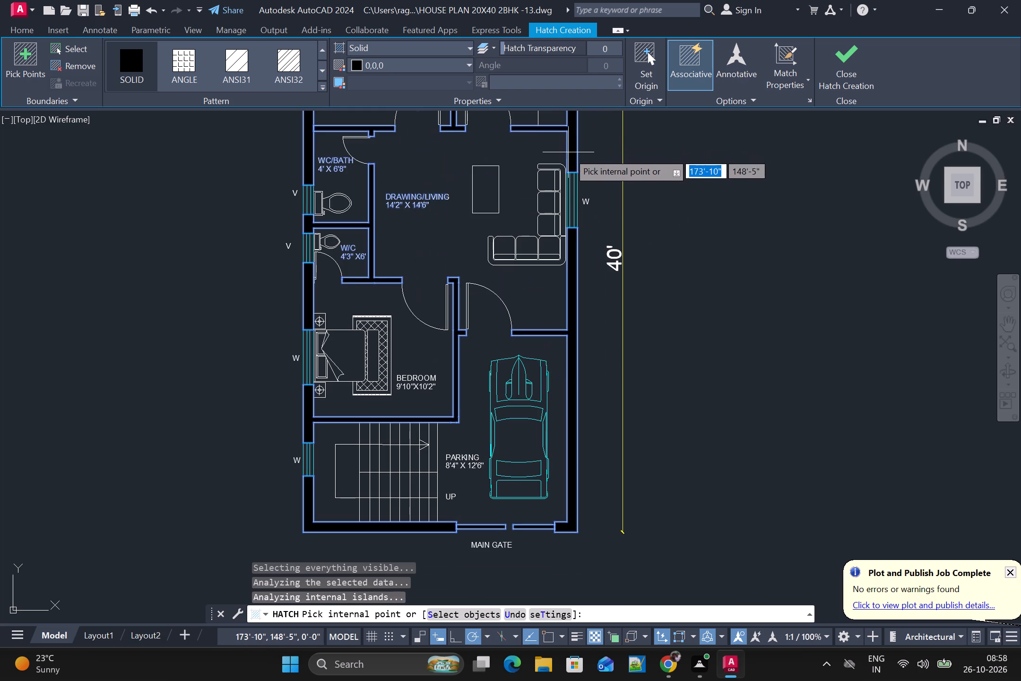
Check the solid black wall fills across the whole plan and finish the wall hatch.
middle_drag(556, 231, 450, 465)
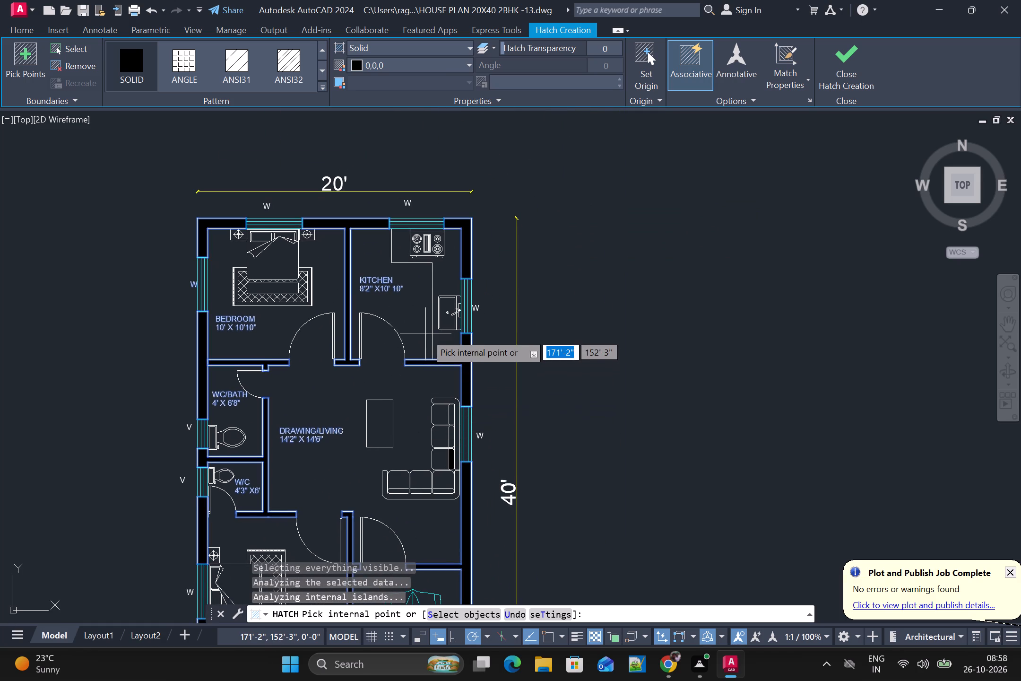
scroll(433, 426, down, 2)
middle_drag(442, 494, 510, 305)
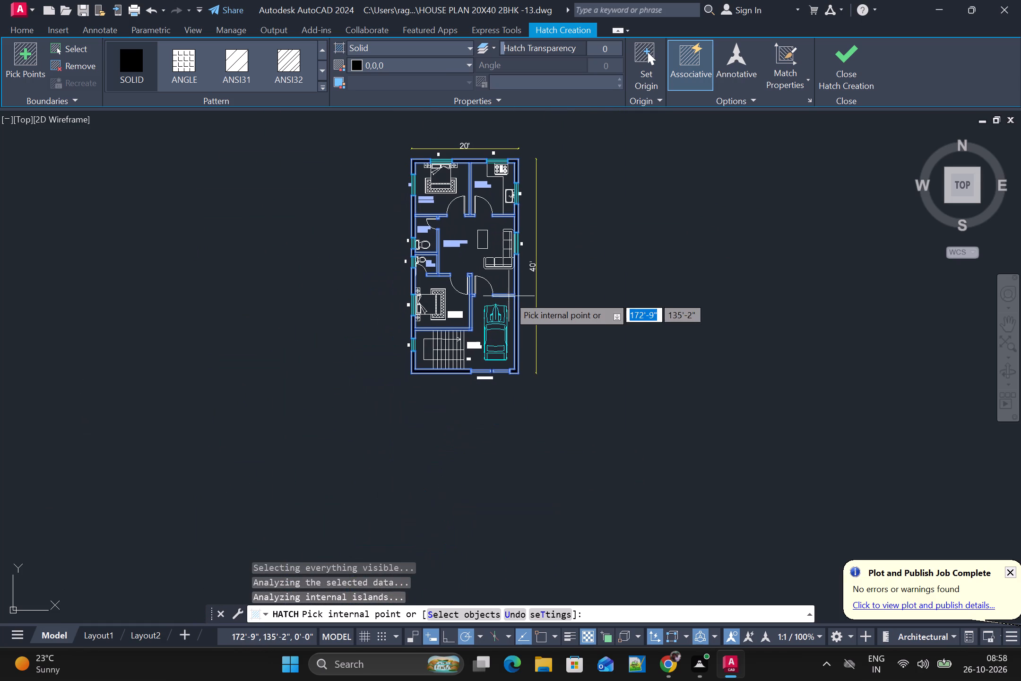
scroll(508, 293, up, 2)
scroll(512, 255, up, 1)
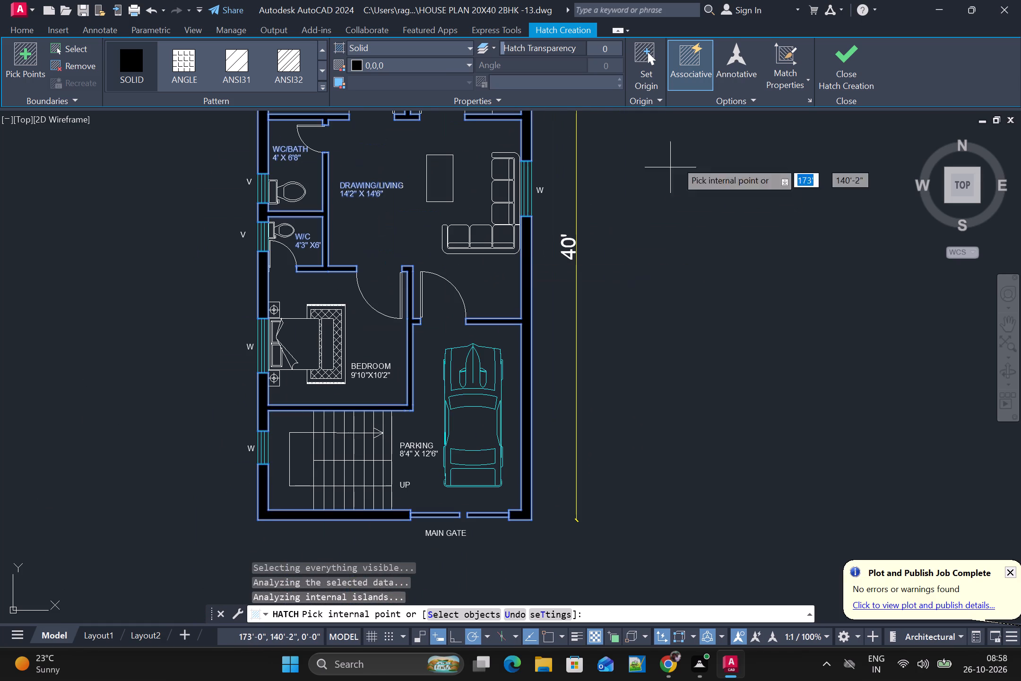
click(834, 61)
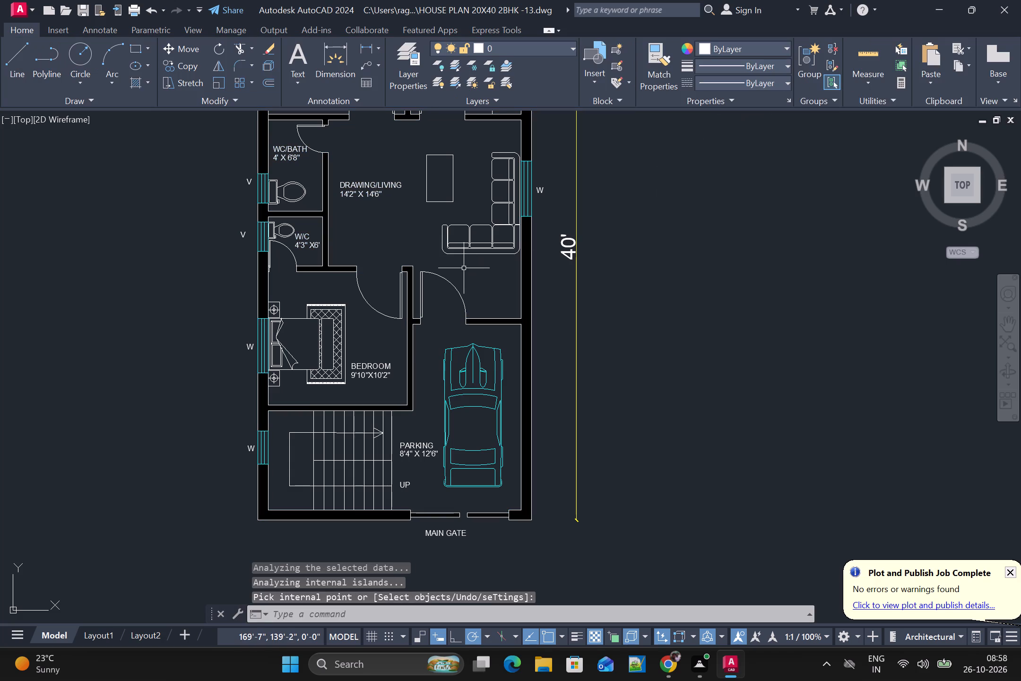
Examine the filled walls over the whole floor plan, from the upper bedroom and kitchen down to the main gate.
scroll(465, 270, down, 1)
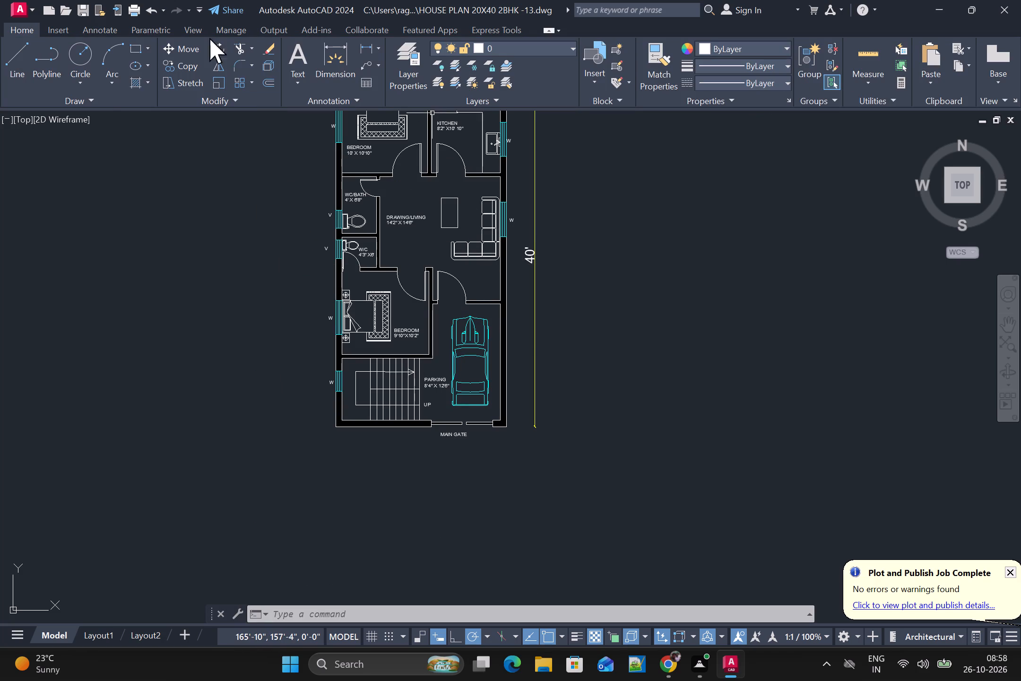
middle_drag(525, 346, 413, 445)
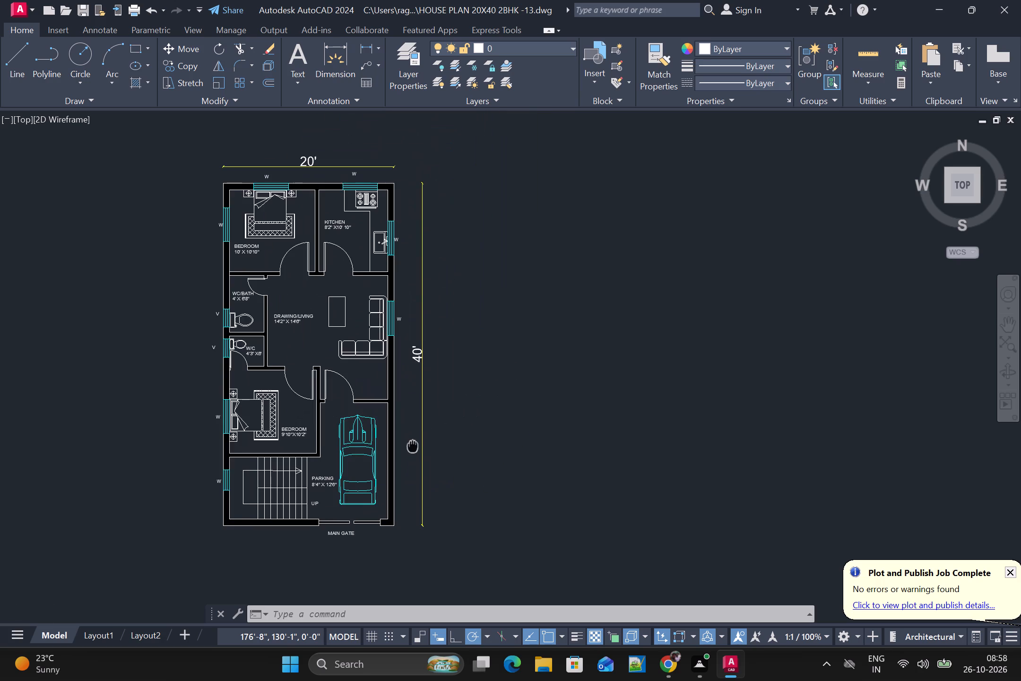
middle_drag(413, 445, 411, 445)
scroll(398, 429, down, 1)
scroll(321, 183, up, 1)
middle_drag(409, 359, 389, 113)
scroll(389, 113, up, 2)
scroll(426, 206, down, 1)
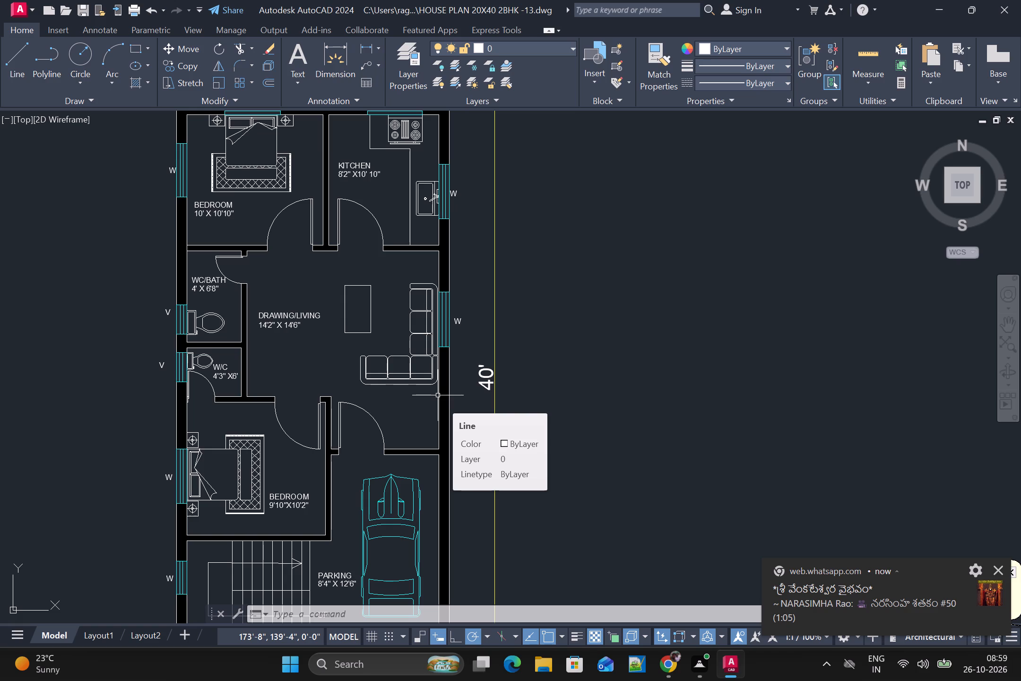
Dismiss the chat notification and the plot-and-publish notification covering the drawing.
click(998, 566)
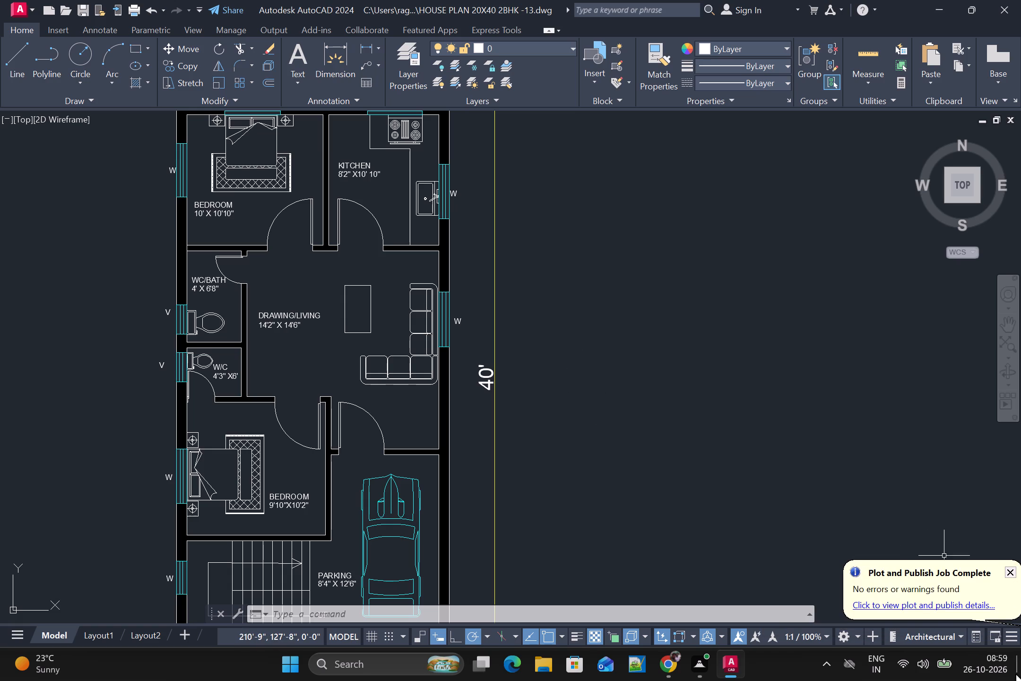
click(1007, 575)
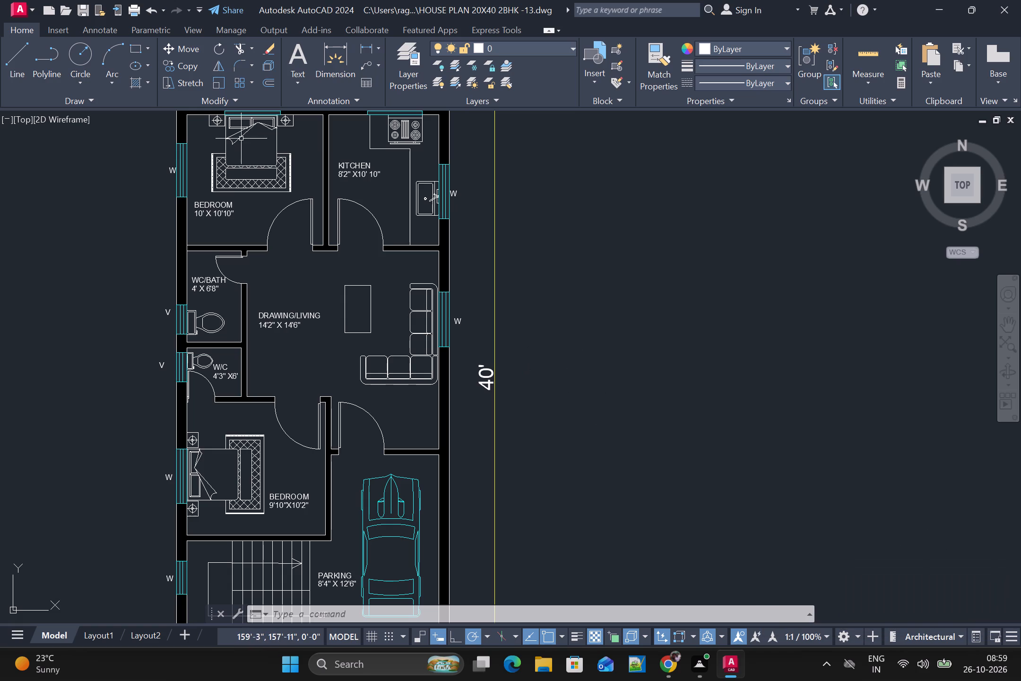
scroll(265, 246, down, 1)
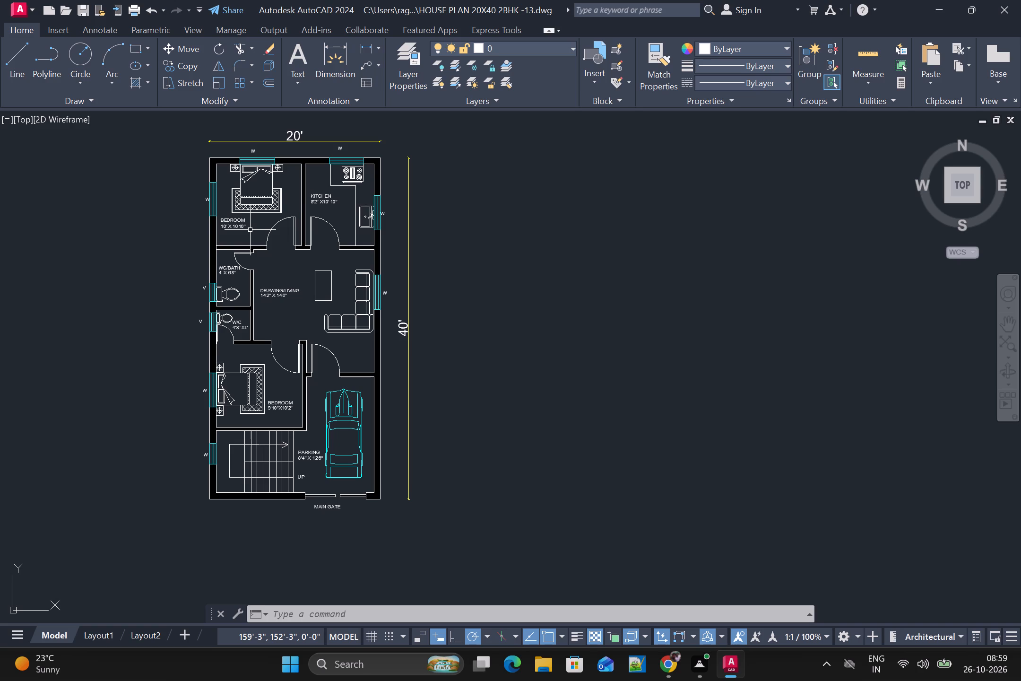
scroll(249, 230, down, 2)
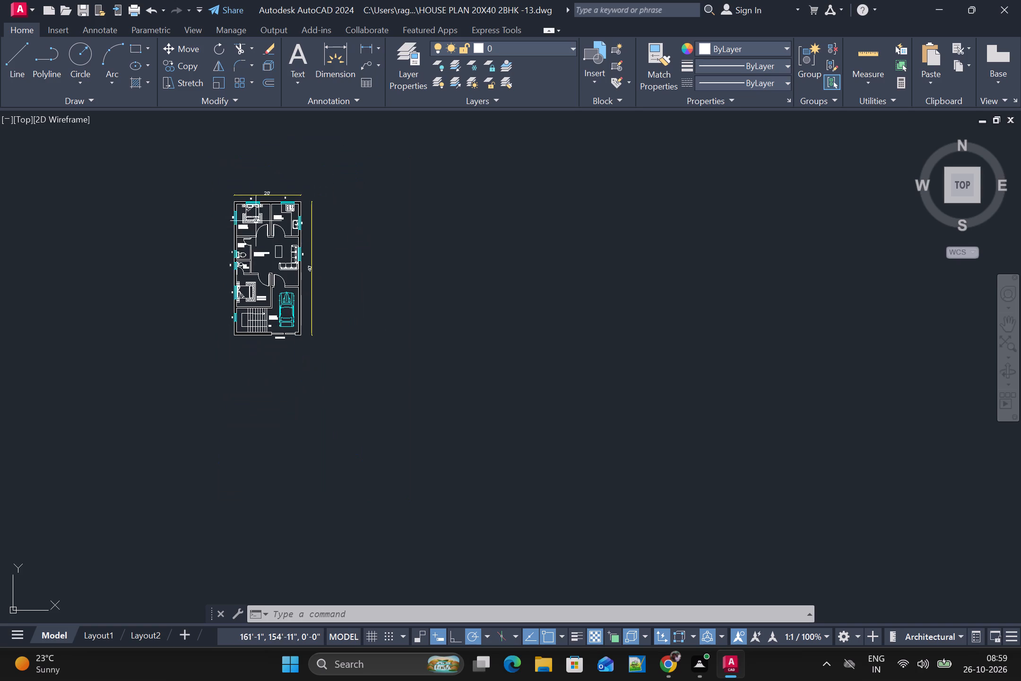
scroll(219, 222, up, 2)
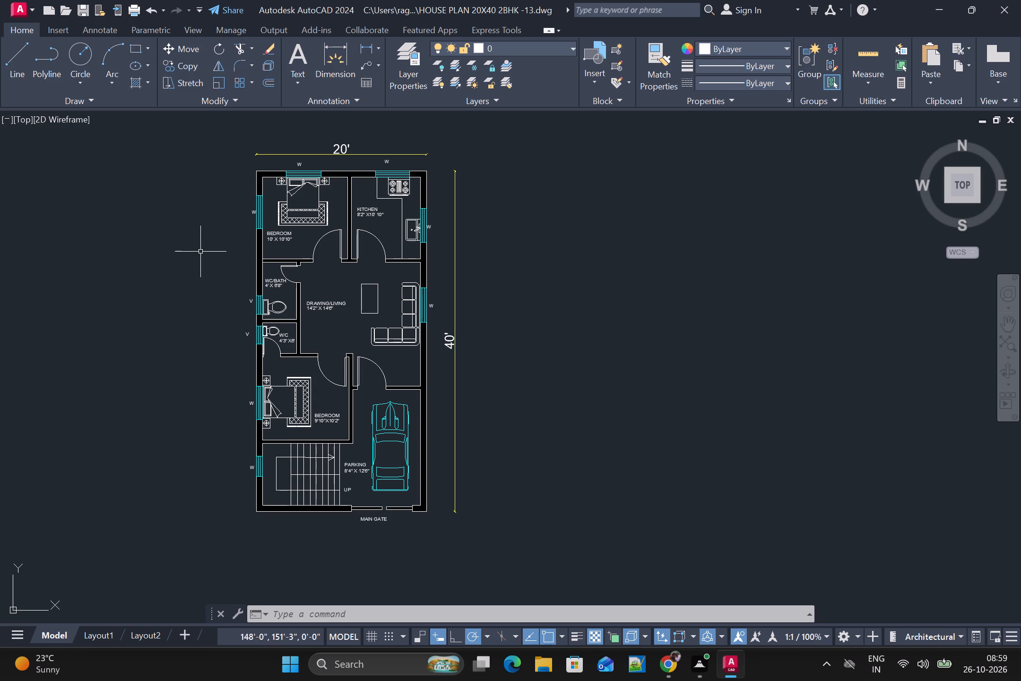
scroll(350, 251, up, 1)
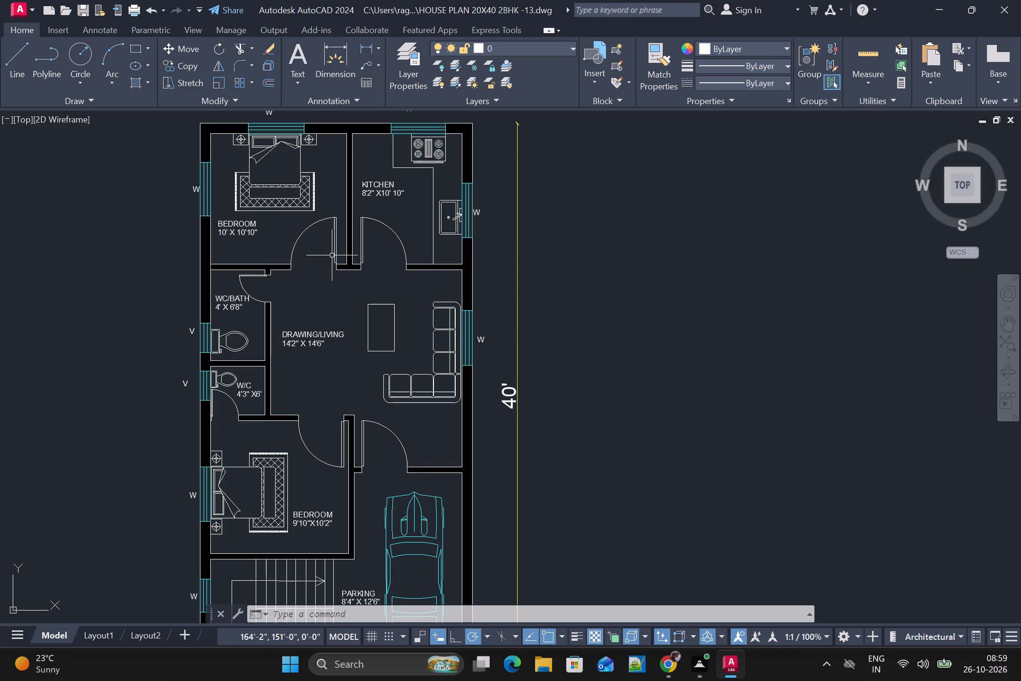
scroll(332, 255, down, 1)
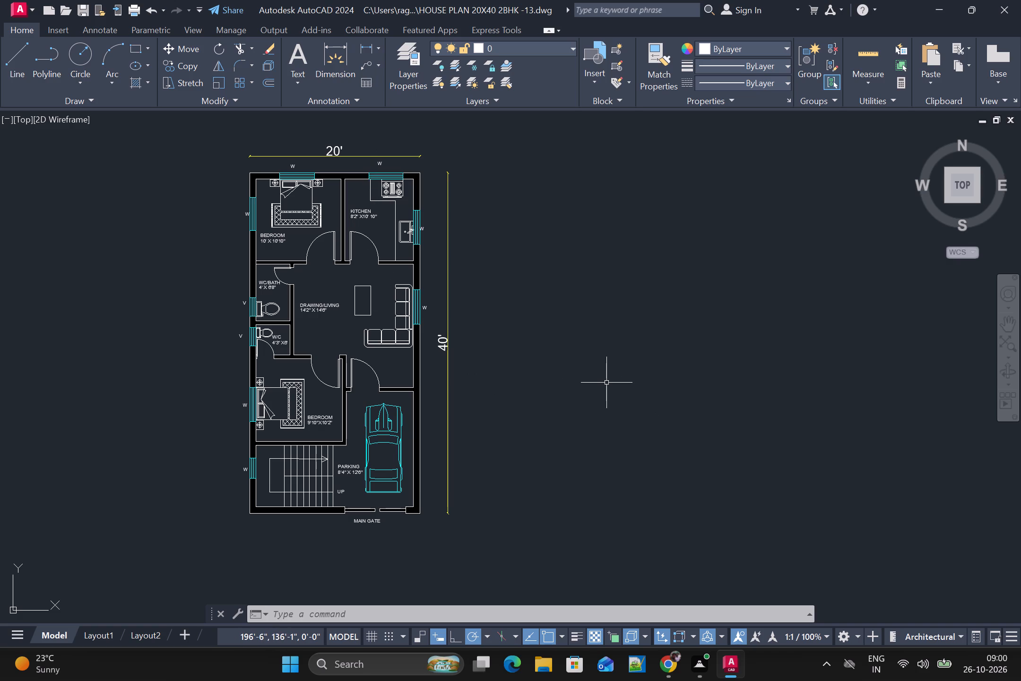
Set up a new hatch with the AR-HBONE pattern in index colour 8.
text(H)
key(space)
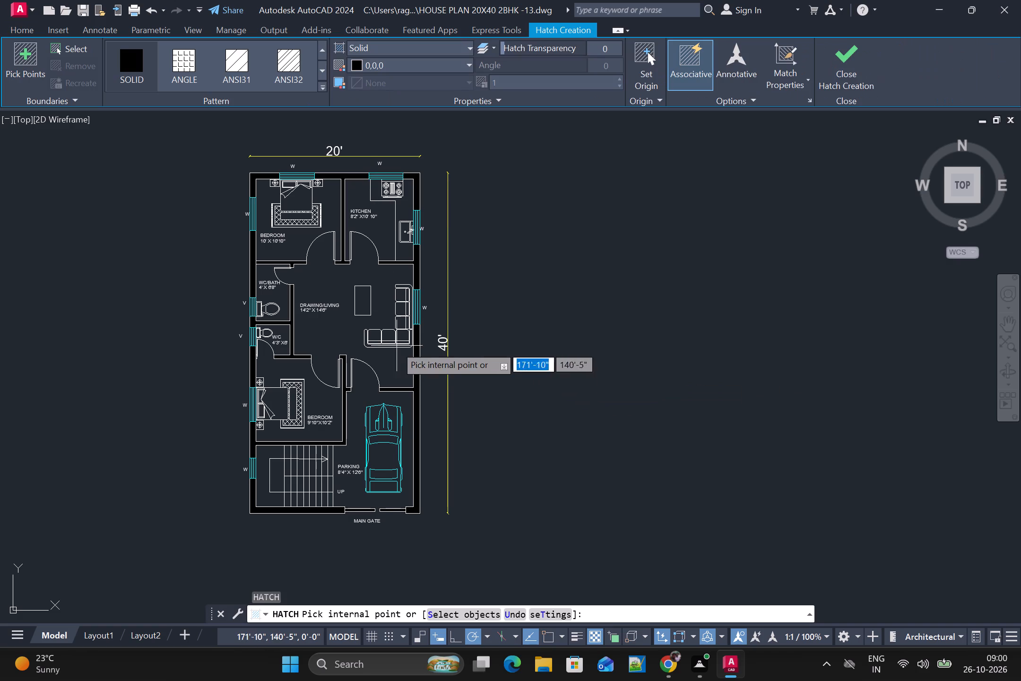
click(327, 84)
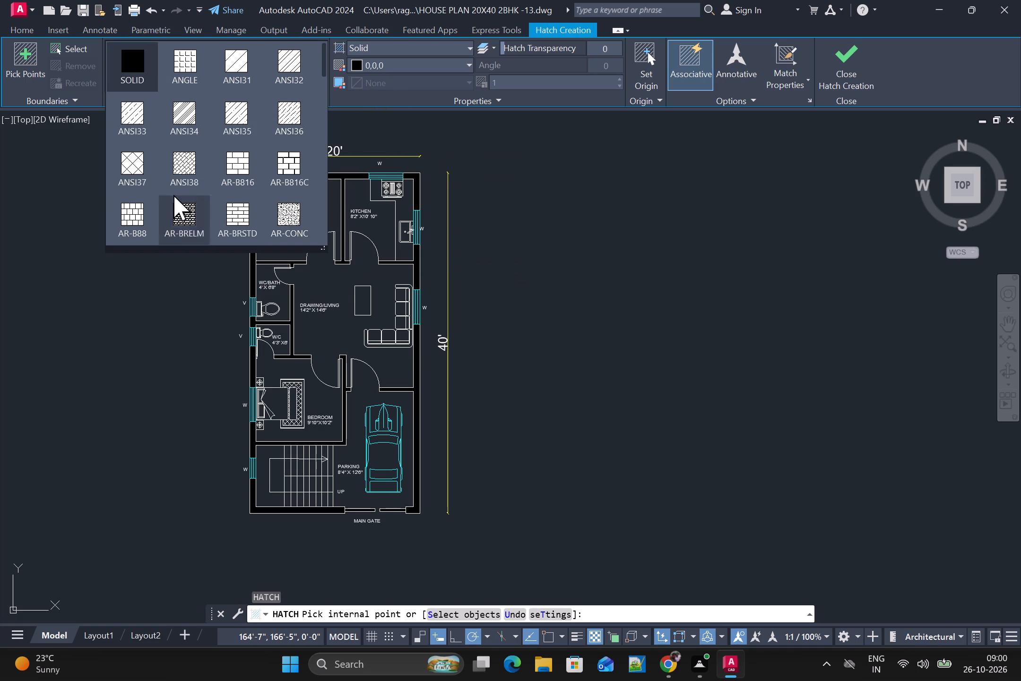
scroll(204, 172, down, 1)
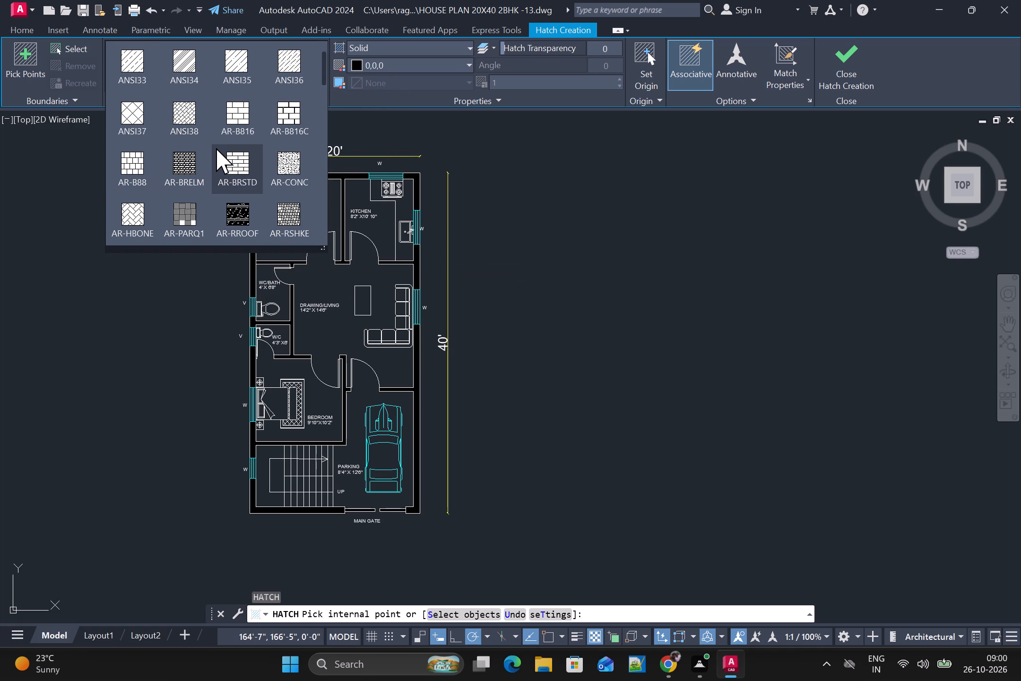
click(135, 208)
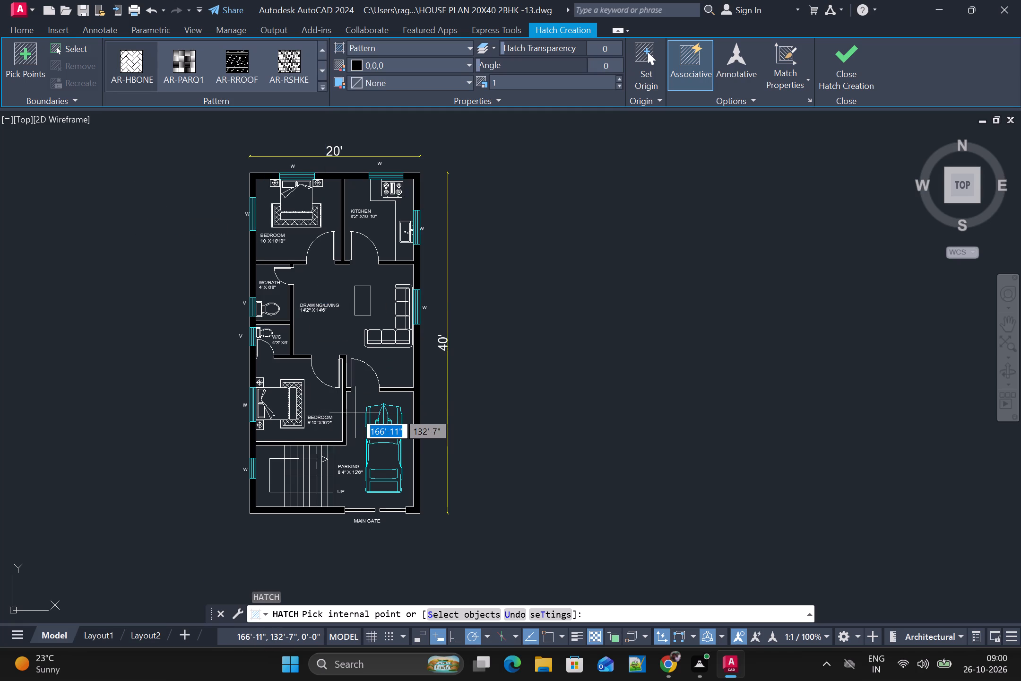
click(449, 62)
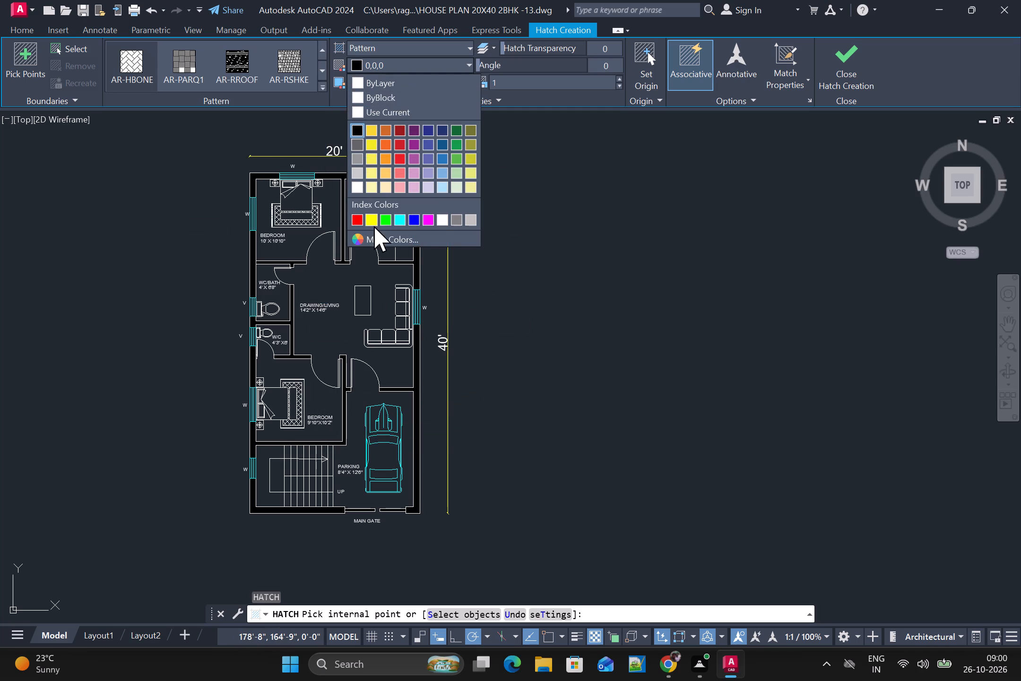
click(458, 218)
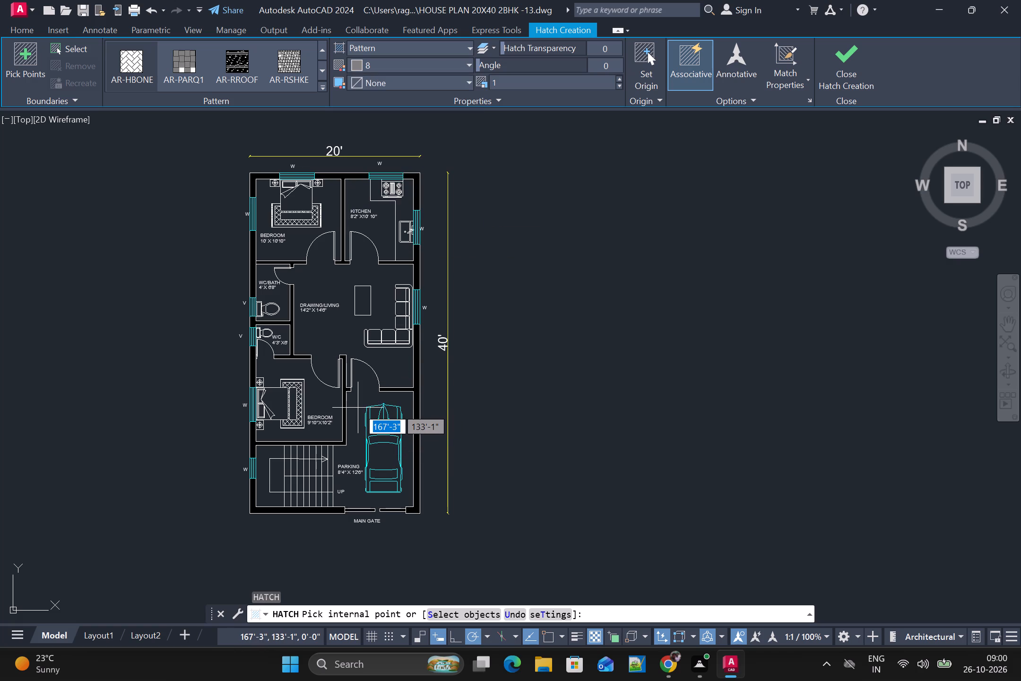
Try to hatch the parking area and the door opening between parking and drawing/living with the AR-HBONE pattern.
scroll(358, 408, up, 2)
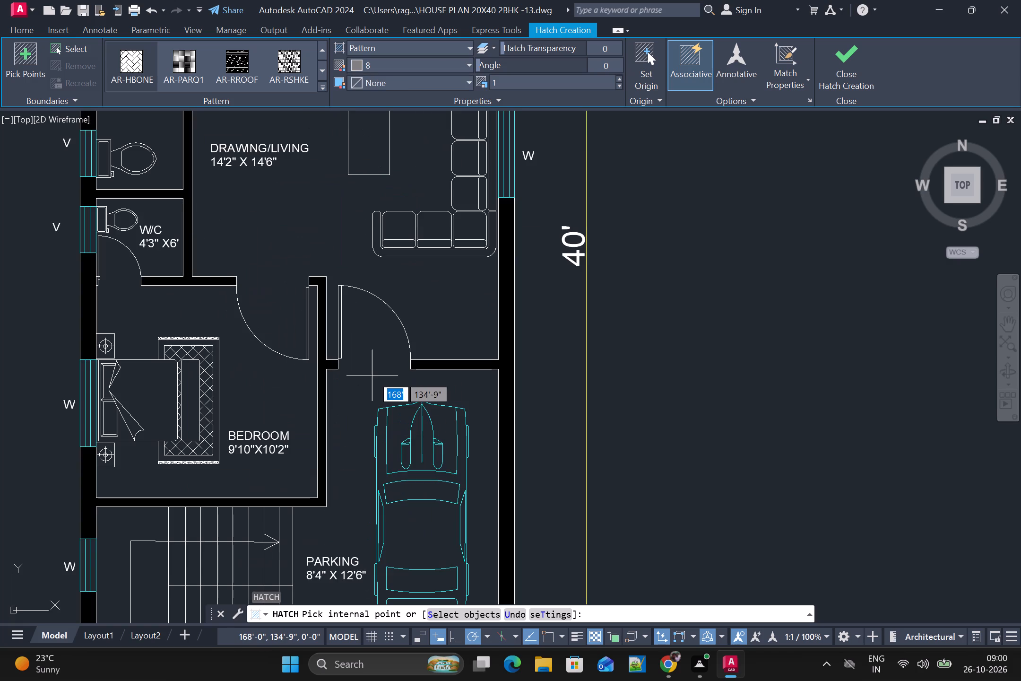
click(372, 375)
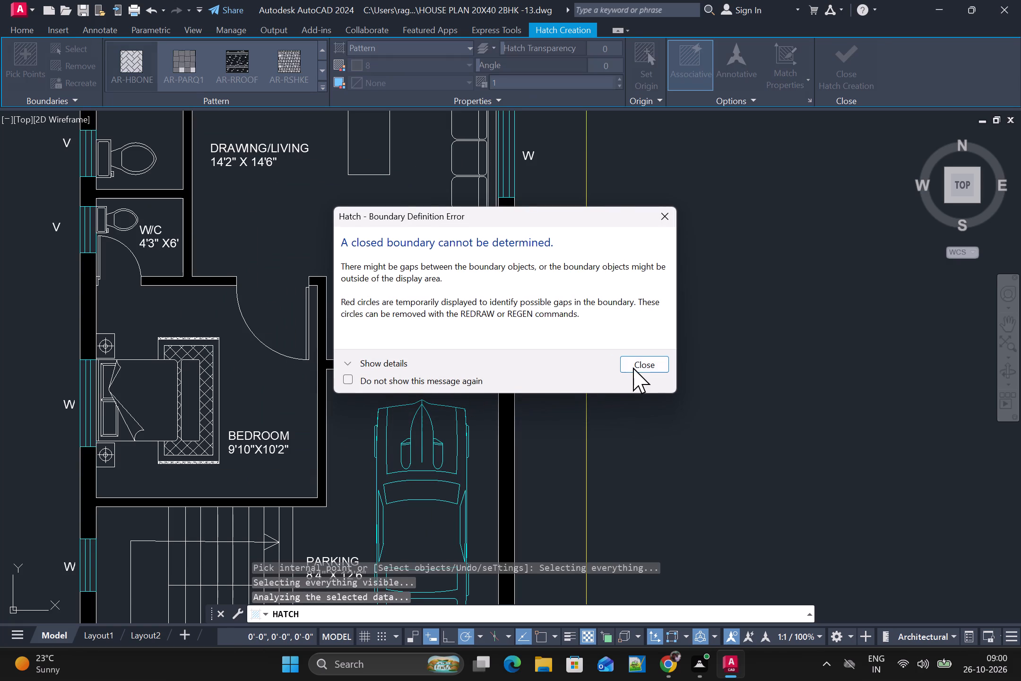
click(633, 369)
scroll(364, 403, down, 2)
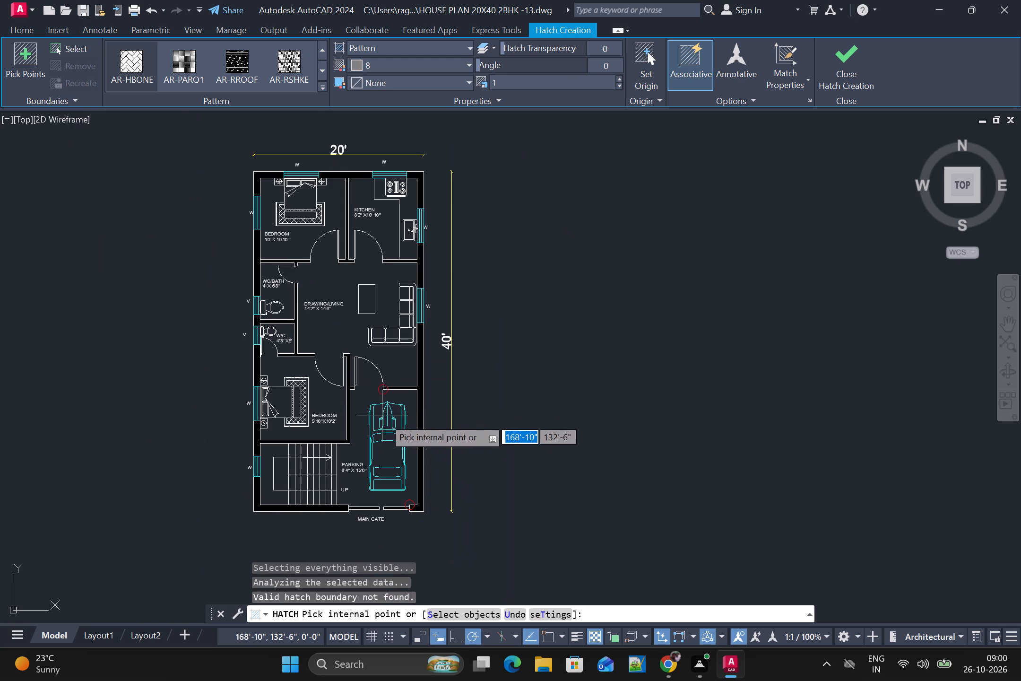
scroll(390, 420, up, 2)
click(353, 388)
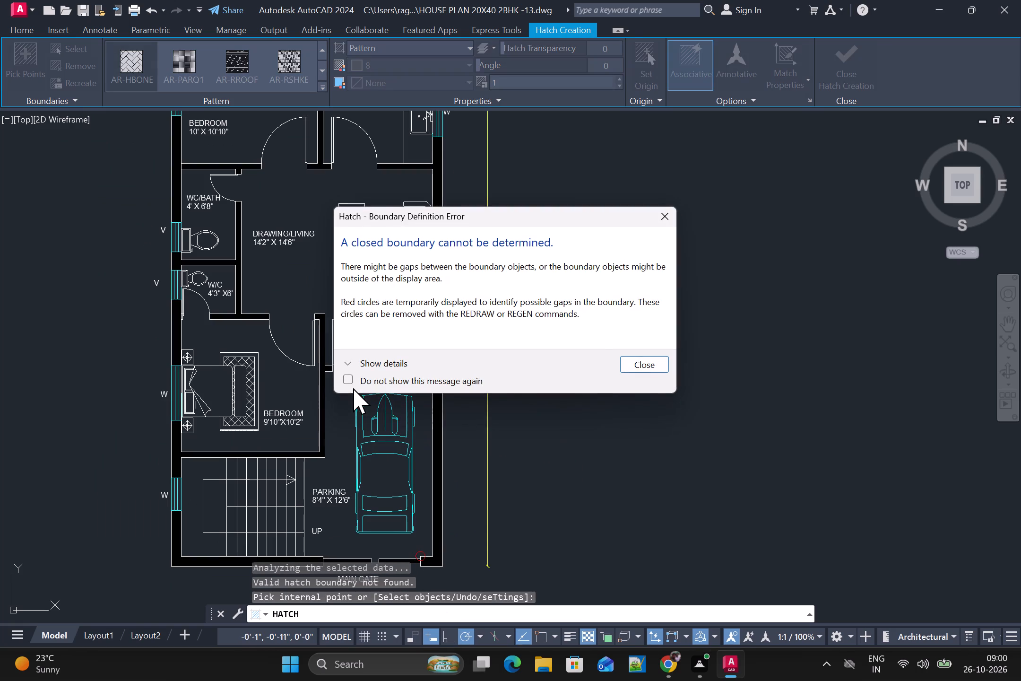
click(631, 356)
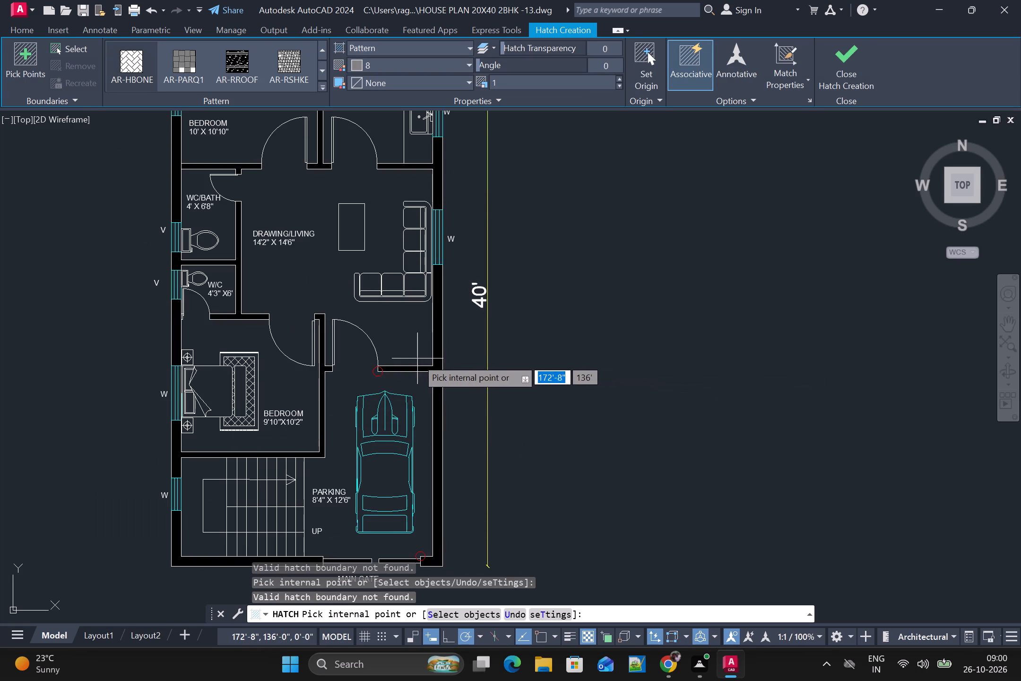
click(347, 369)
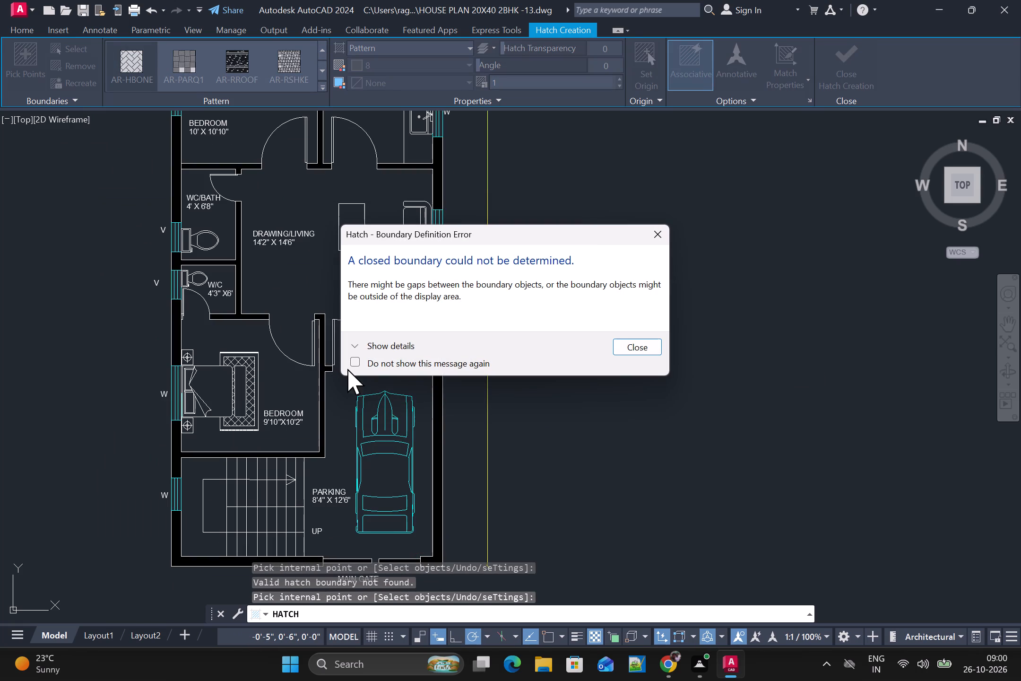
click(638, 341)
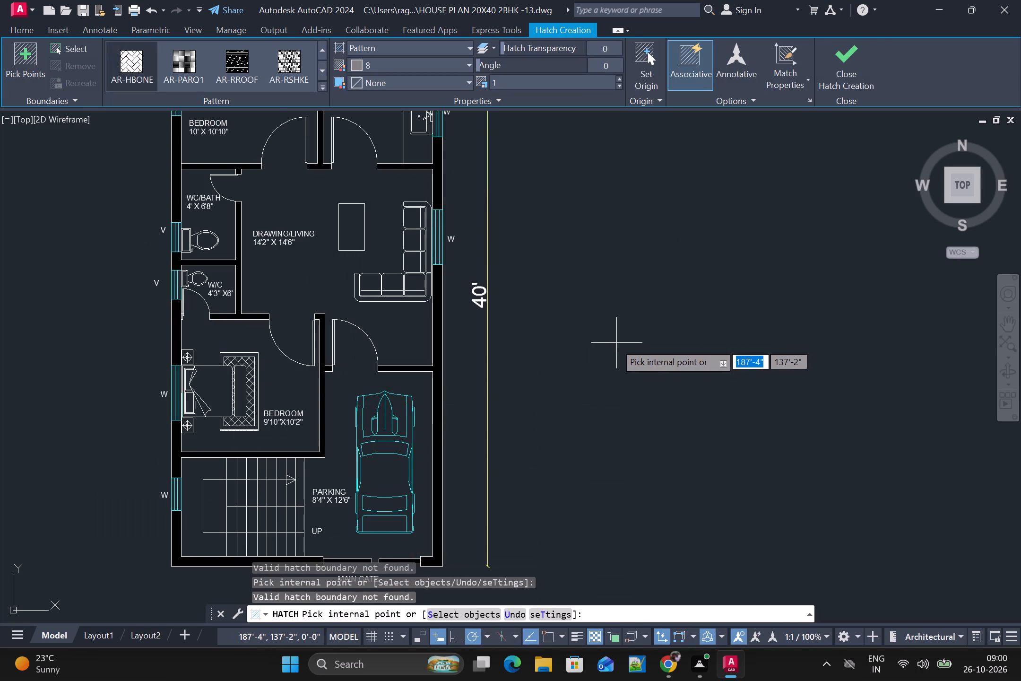
Change the hatch colour to index colour 9.
scroll(443, 219, down, 1)
scroll(453, 385, up, 1)
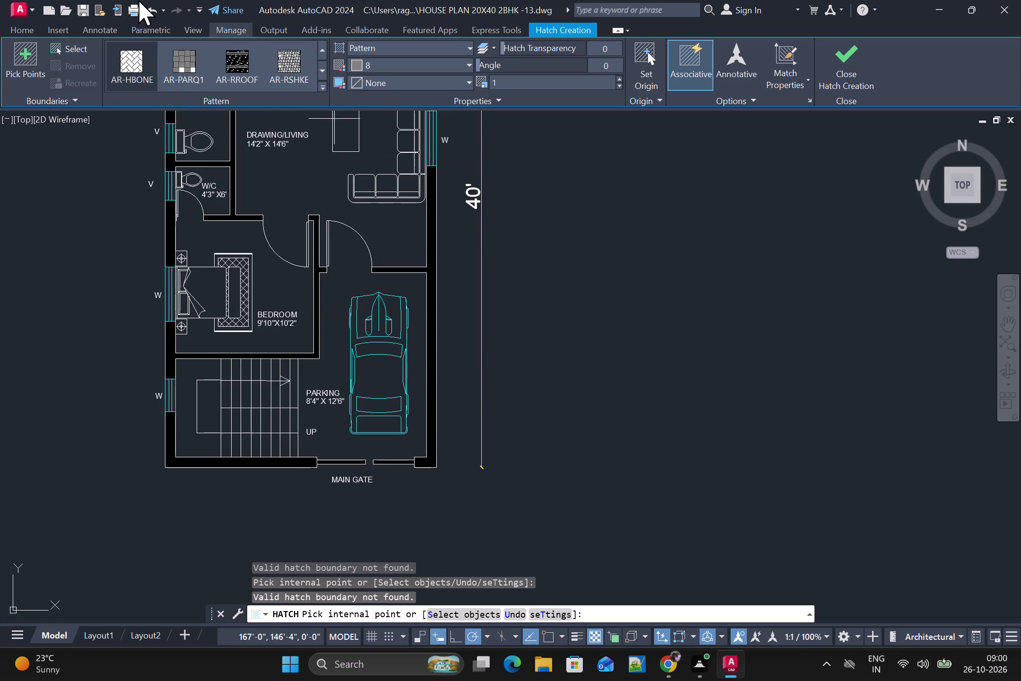
click(434, 68)
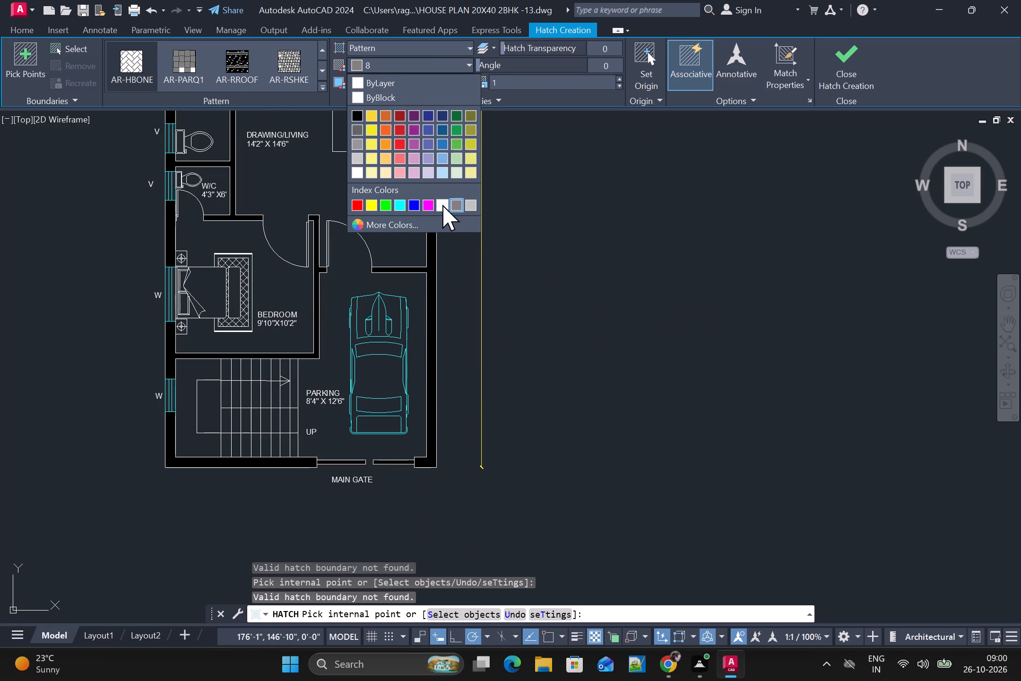
click(472, 202)
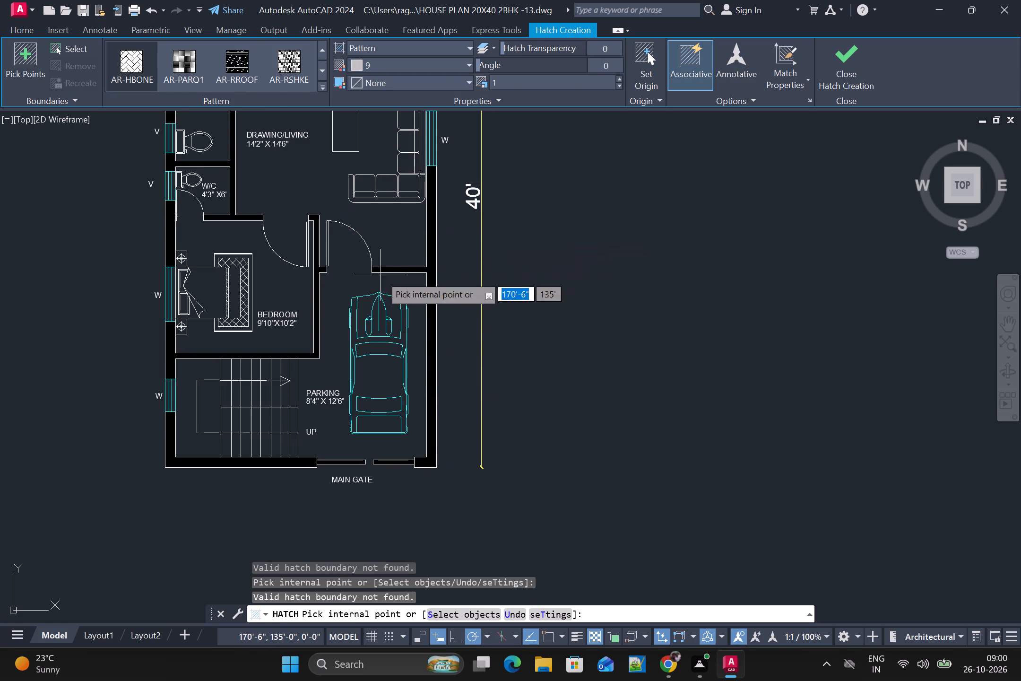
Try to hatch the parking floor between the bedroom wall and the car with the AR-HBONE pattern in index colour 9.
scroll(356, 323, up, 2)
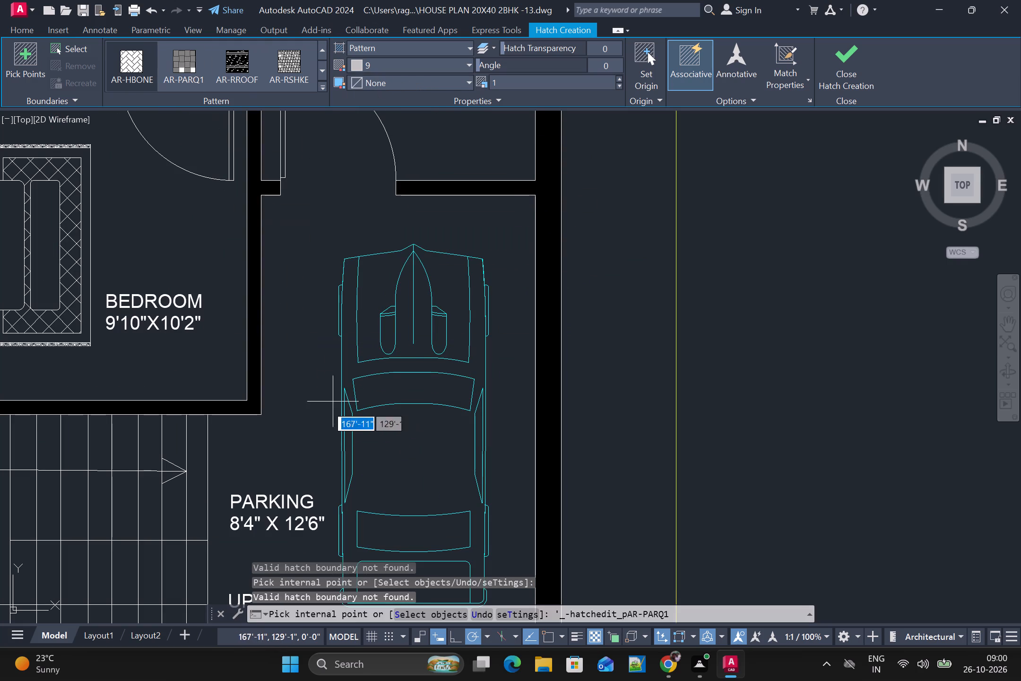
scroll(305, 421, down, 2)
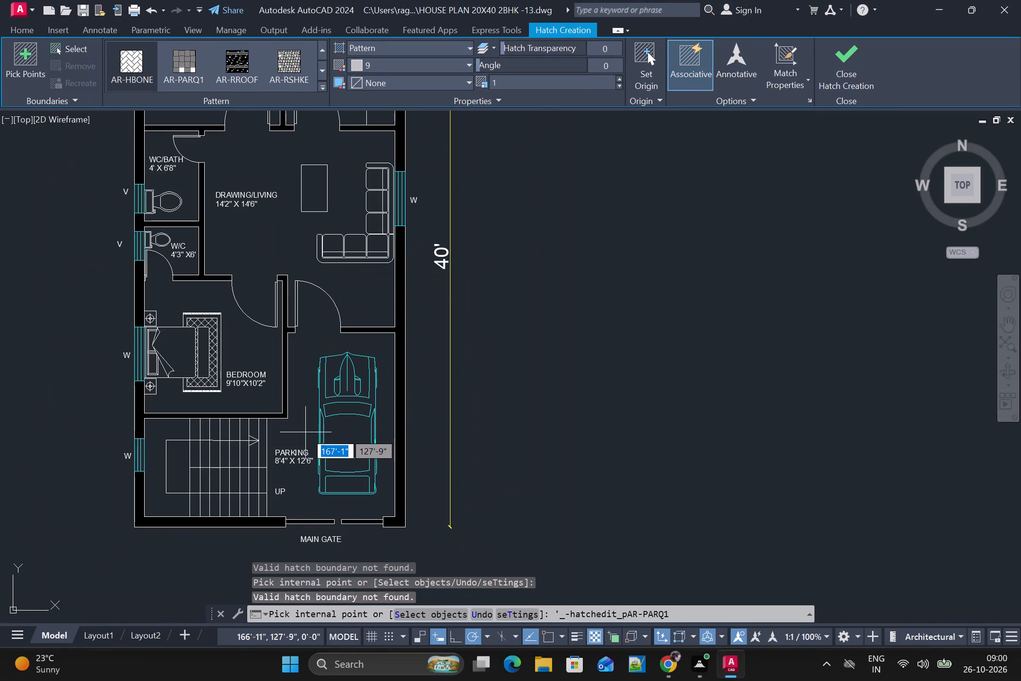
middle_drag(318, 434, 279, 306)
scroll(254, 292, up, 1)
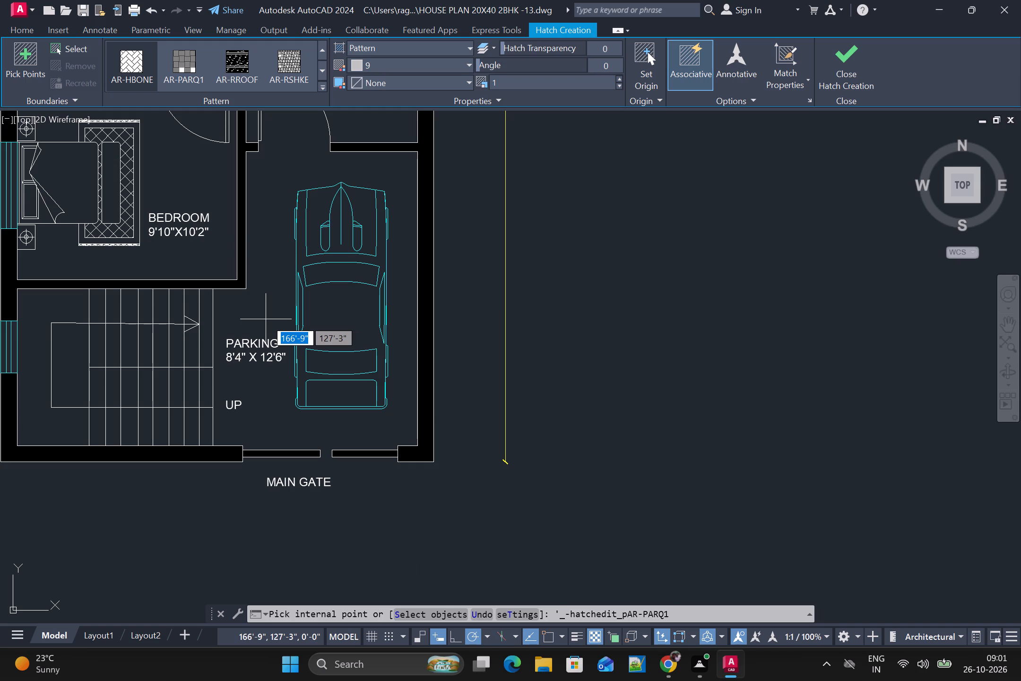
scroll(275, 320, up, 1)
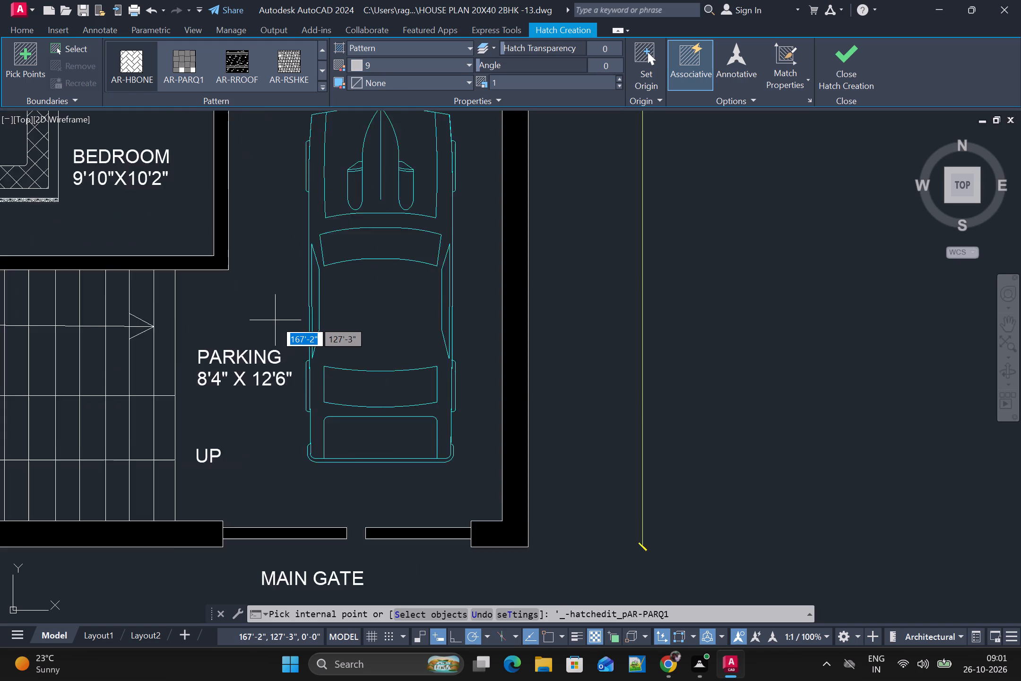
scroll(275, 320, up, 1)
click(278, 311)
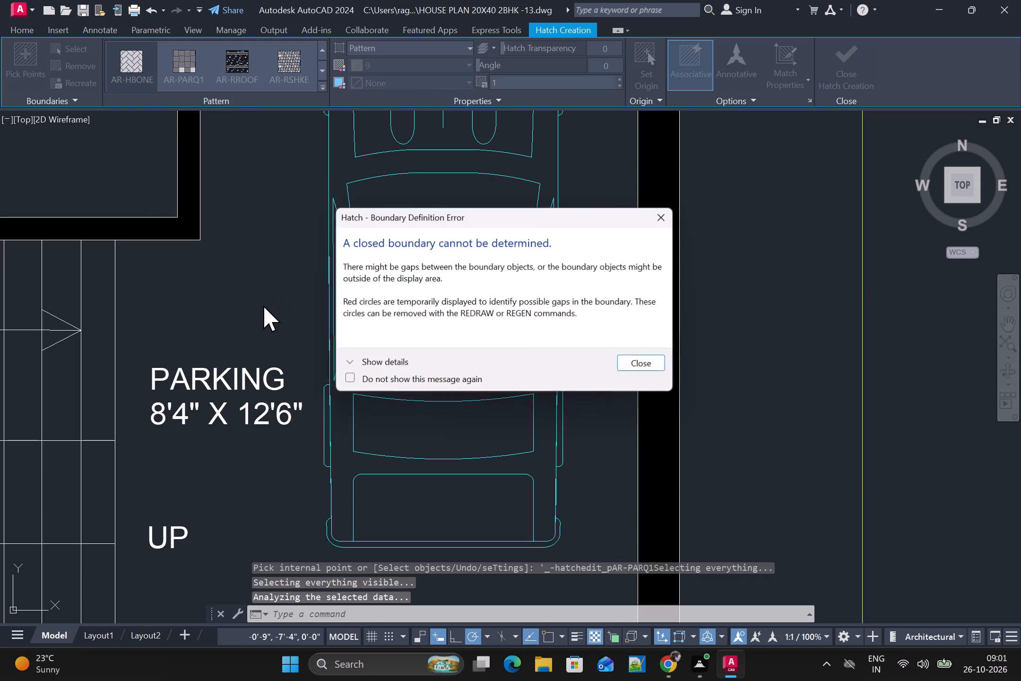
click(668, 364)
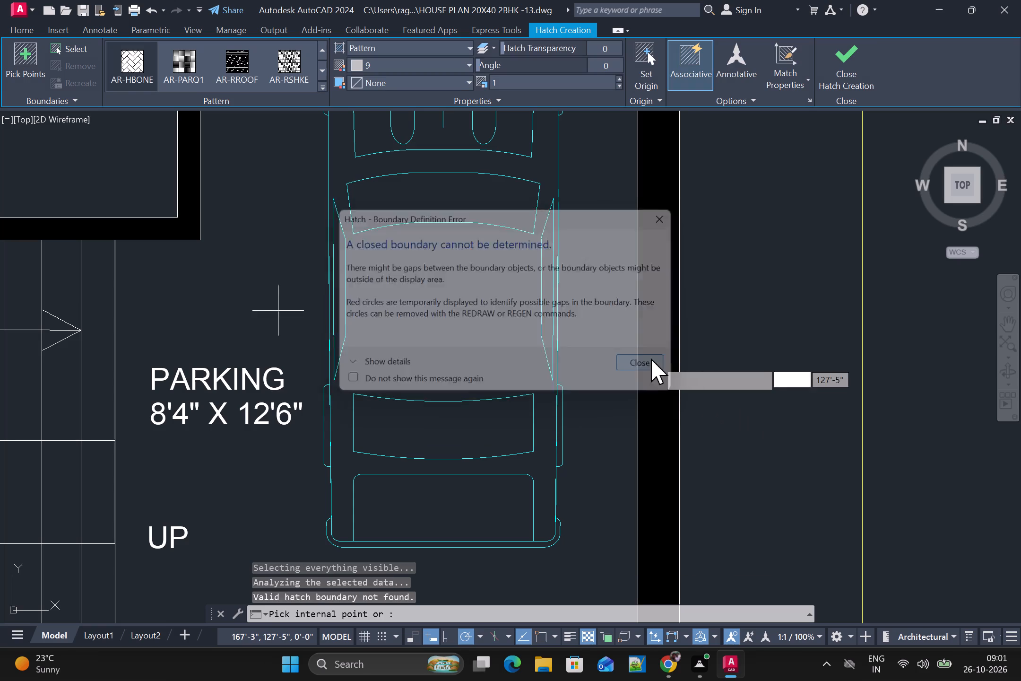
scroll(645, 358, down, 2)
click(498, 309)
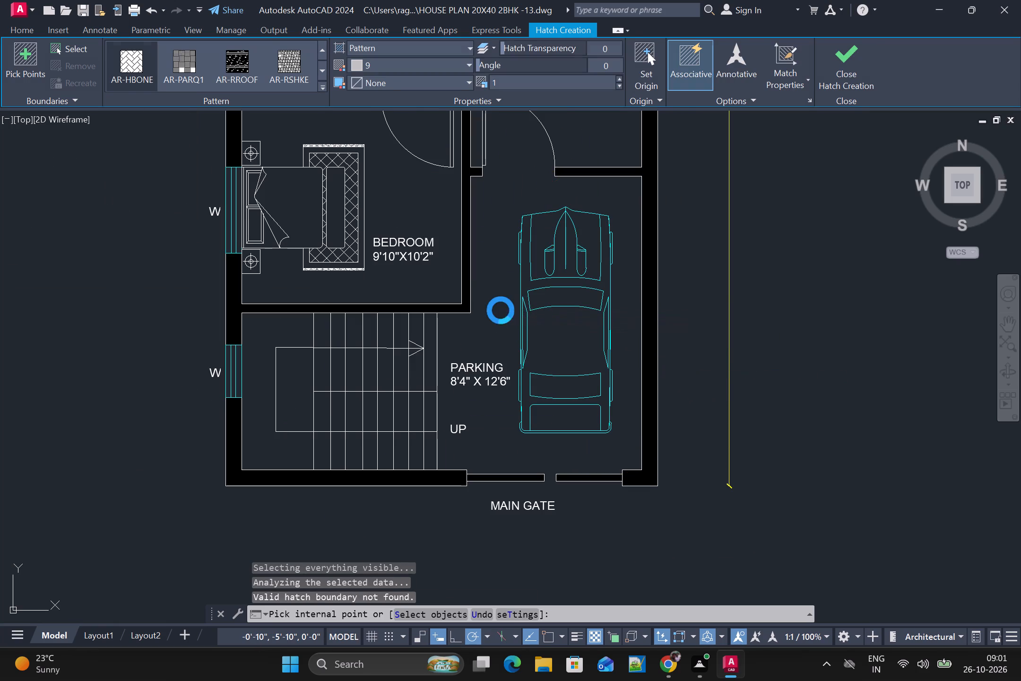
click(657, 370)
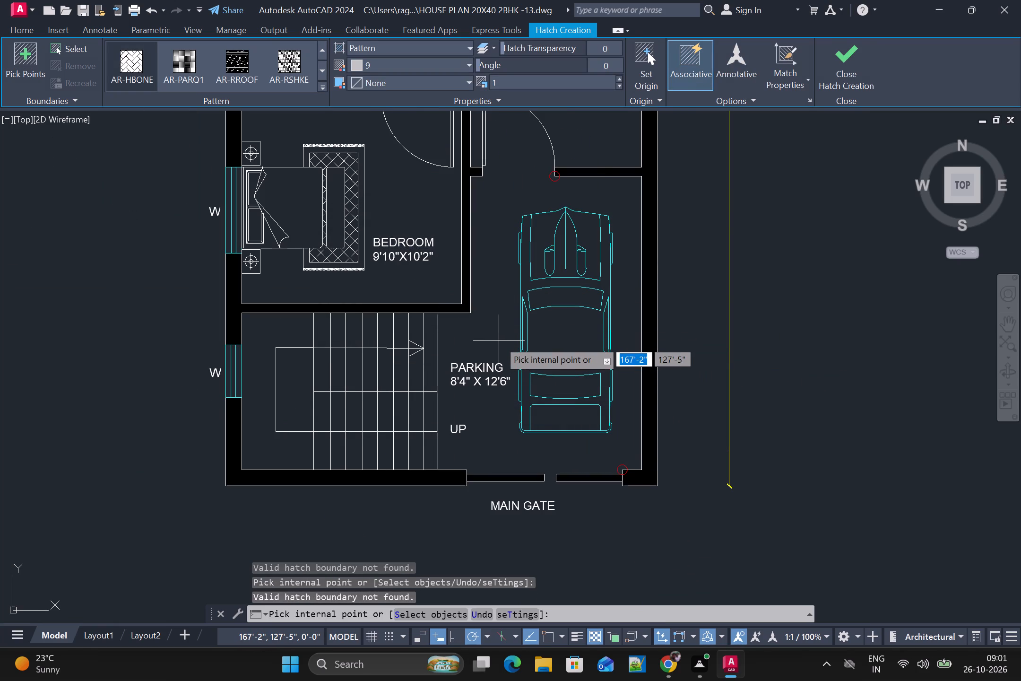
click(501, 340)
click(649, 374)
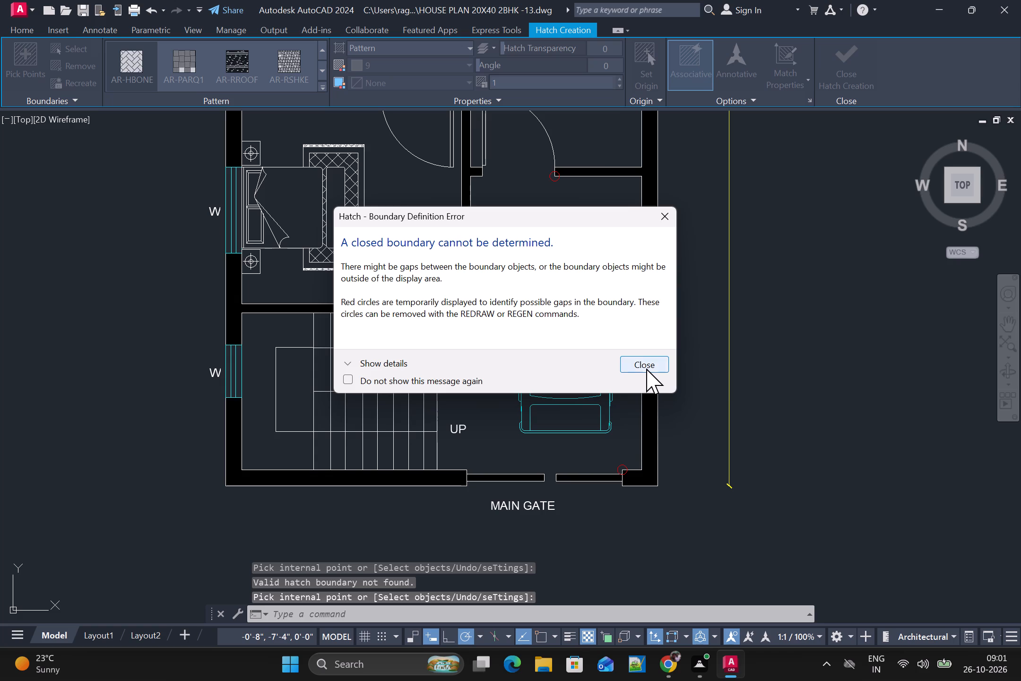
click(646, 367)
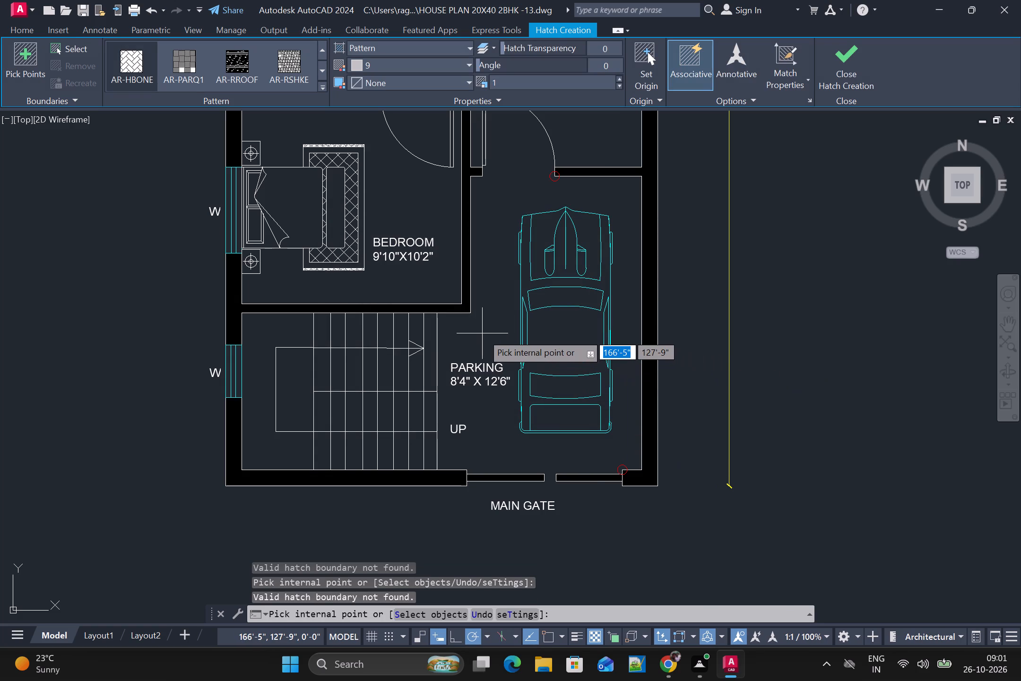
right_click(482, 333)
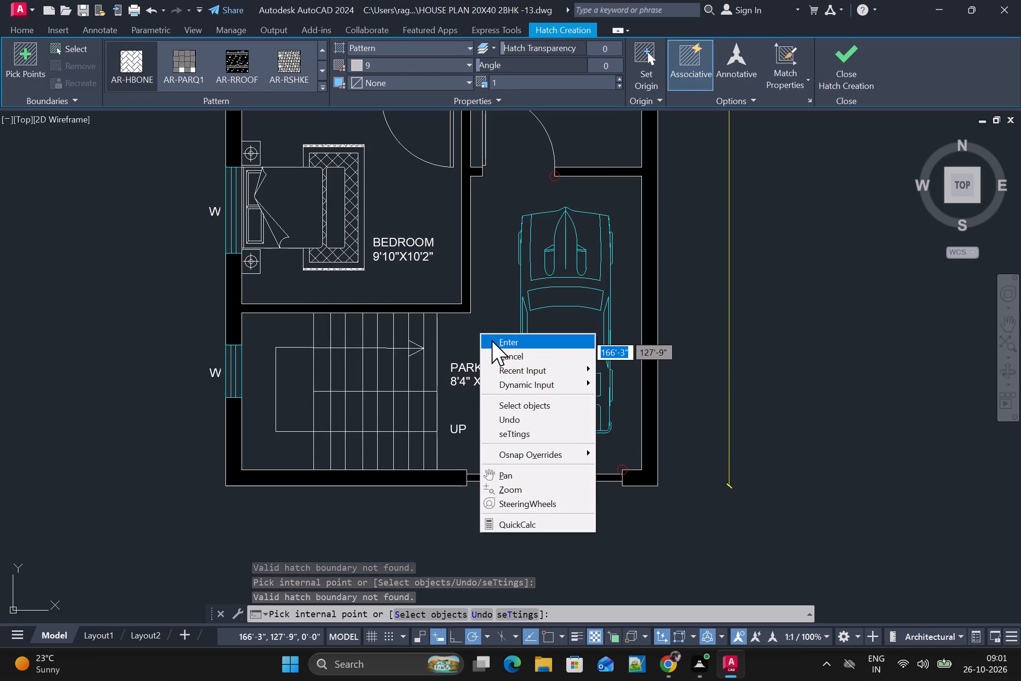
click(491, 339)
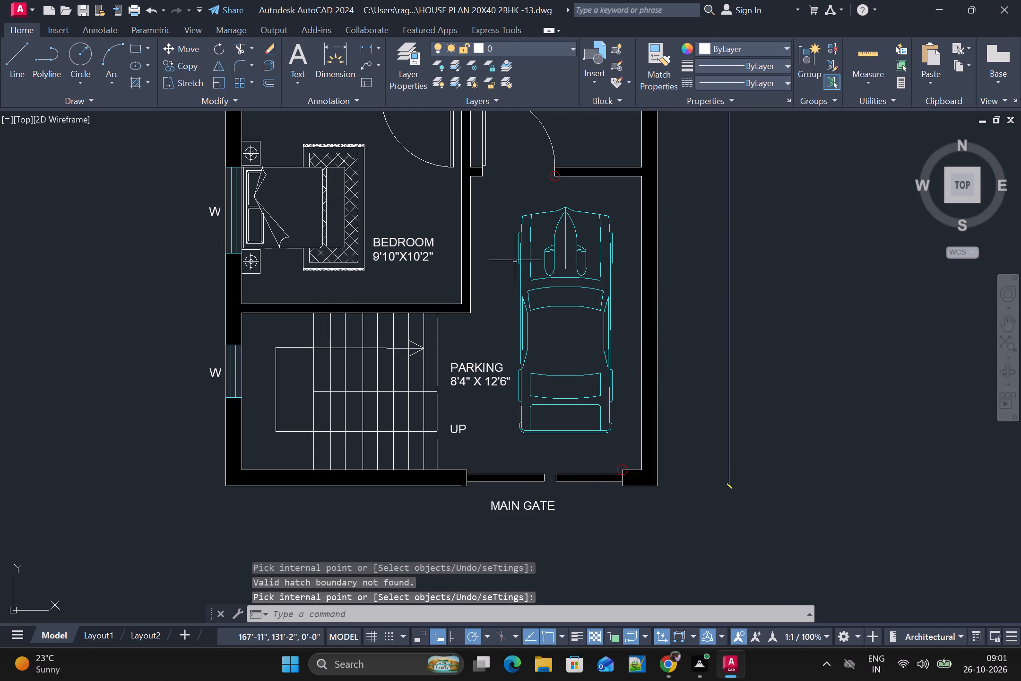
Start a new hatch and look through the full range of hatch patterns for one suited to the parking floor.
key(h)
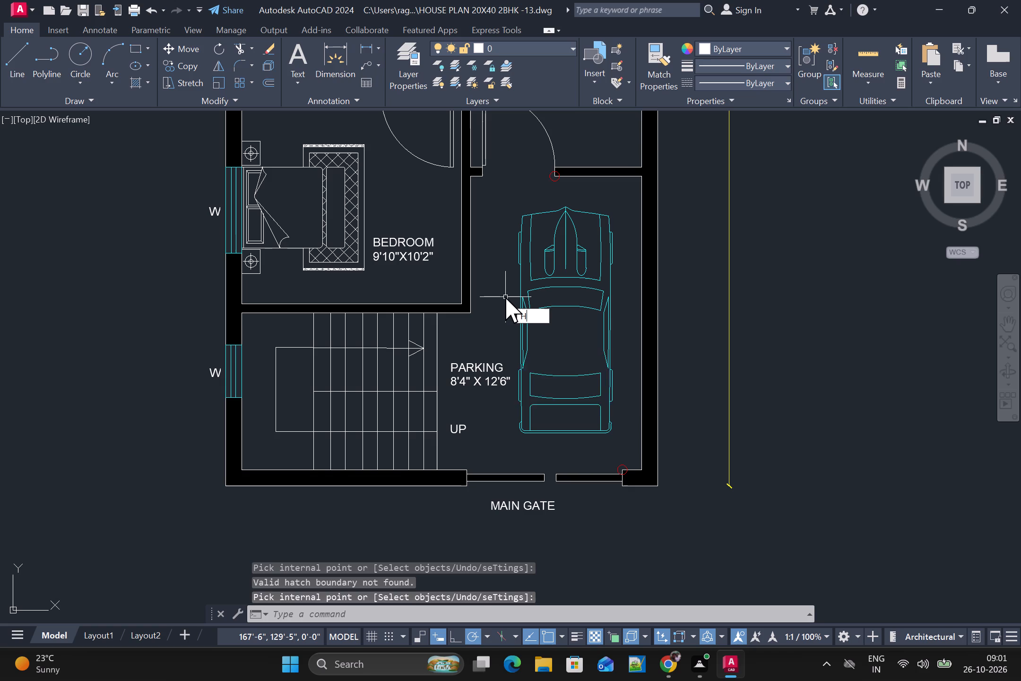
key(Return)
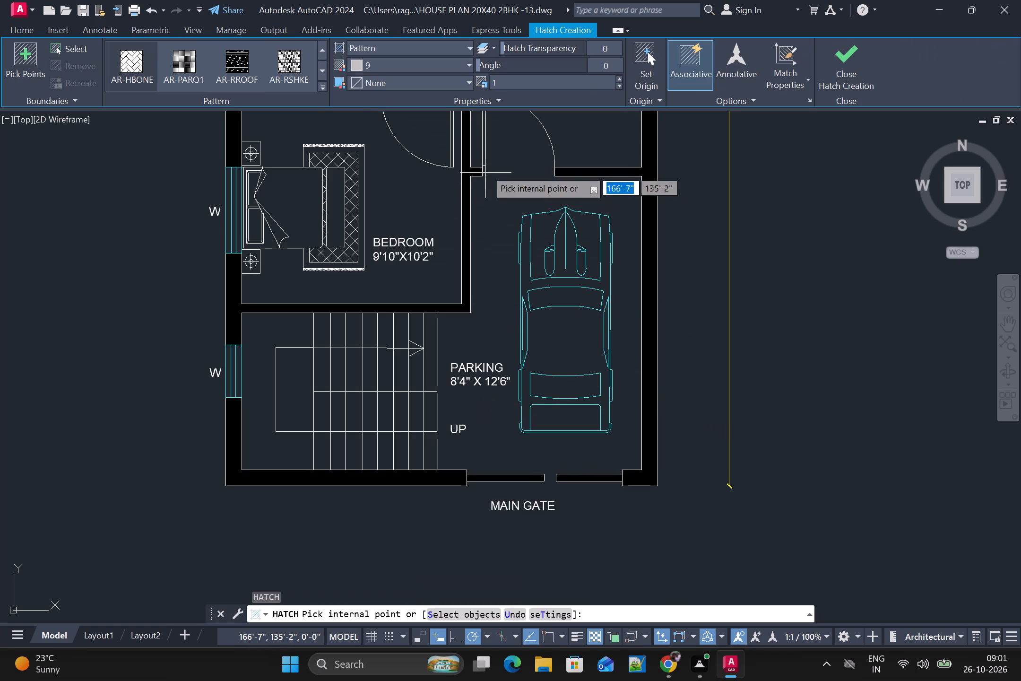
drag(325, 85, 332, 86)
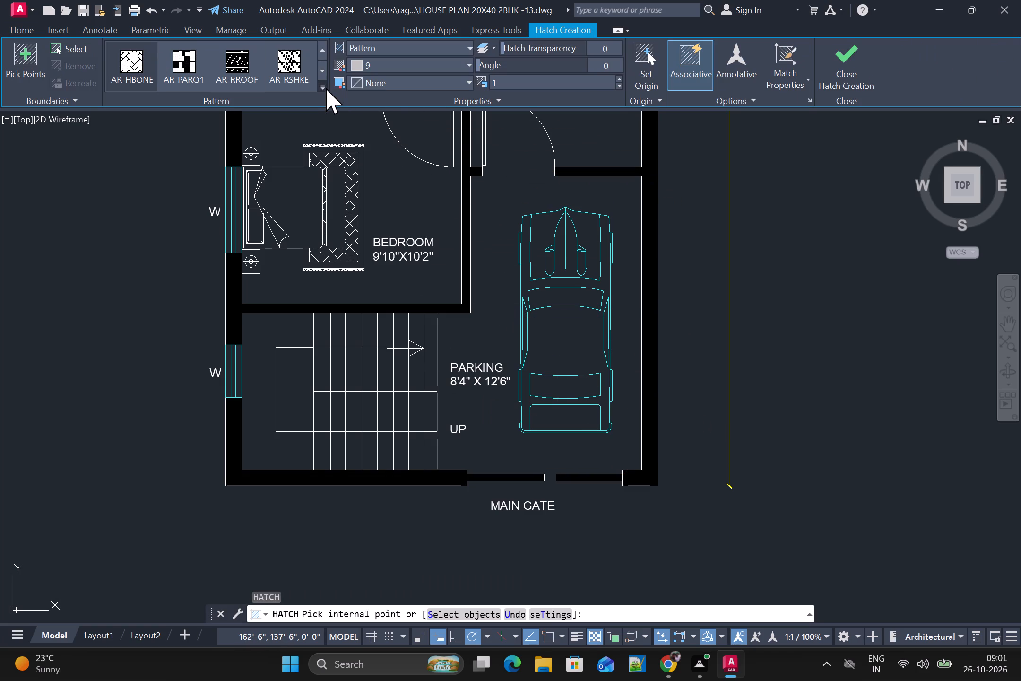
click(324, 89)
scroll(197, 172, down, 1)
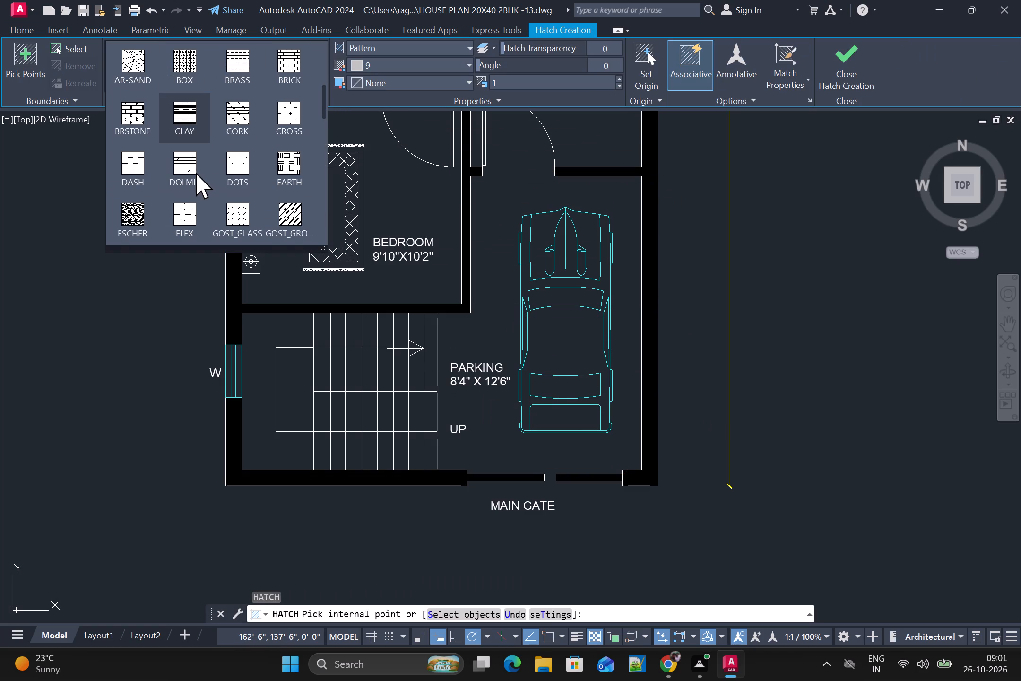
scroll(198, 163, down, 1)
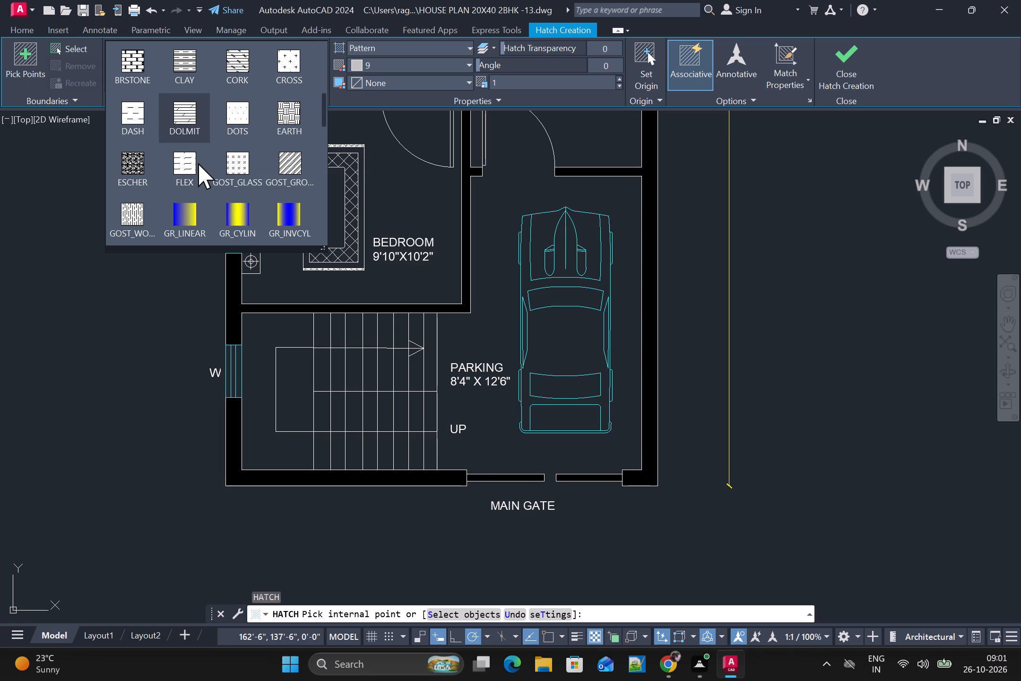
scroll(221, 157, down, 5)
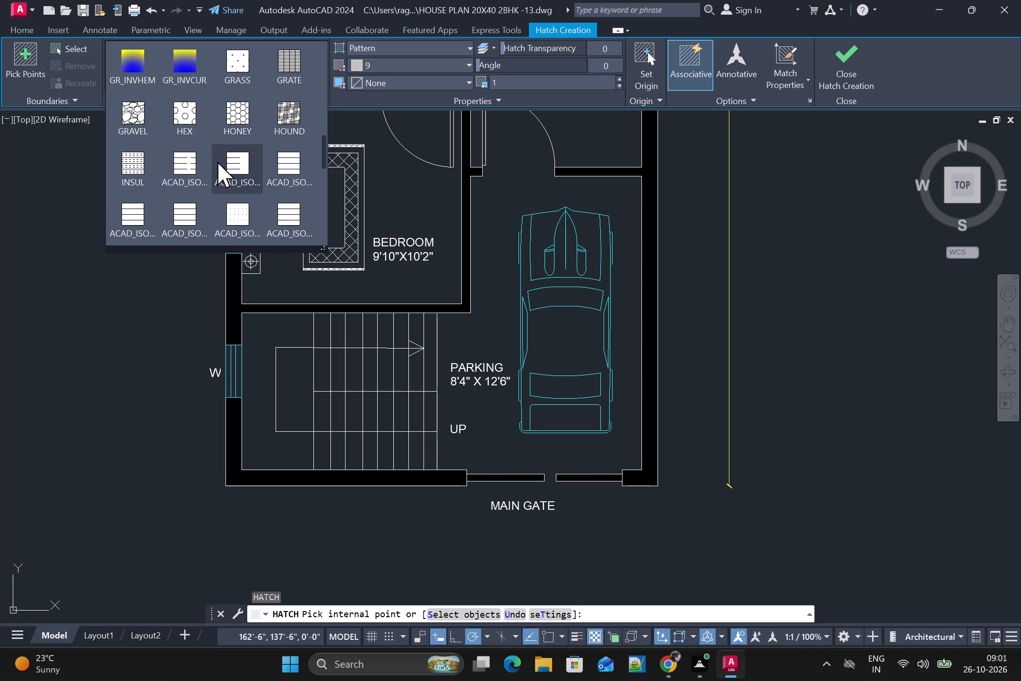
scroll(211, 163, down, 1)
scroll(211, 163, up, 1)
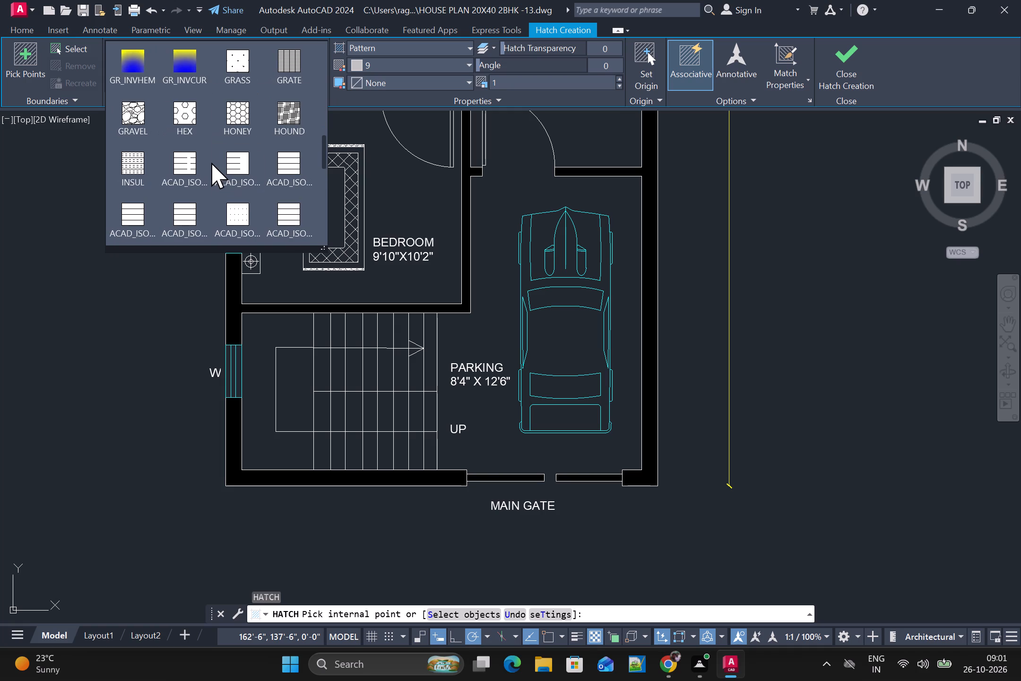
scroll(211, 163, down, 3)
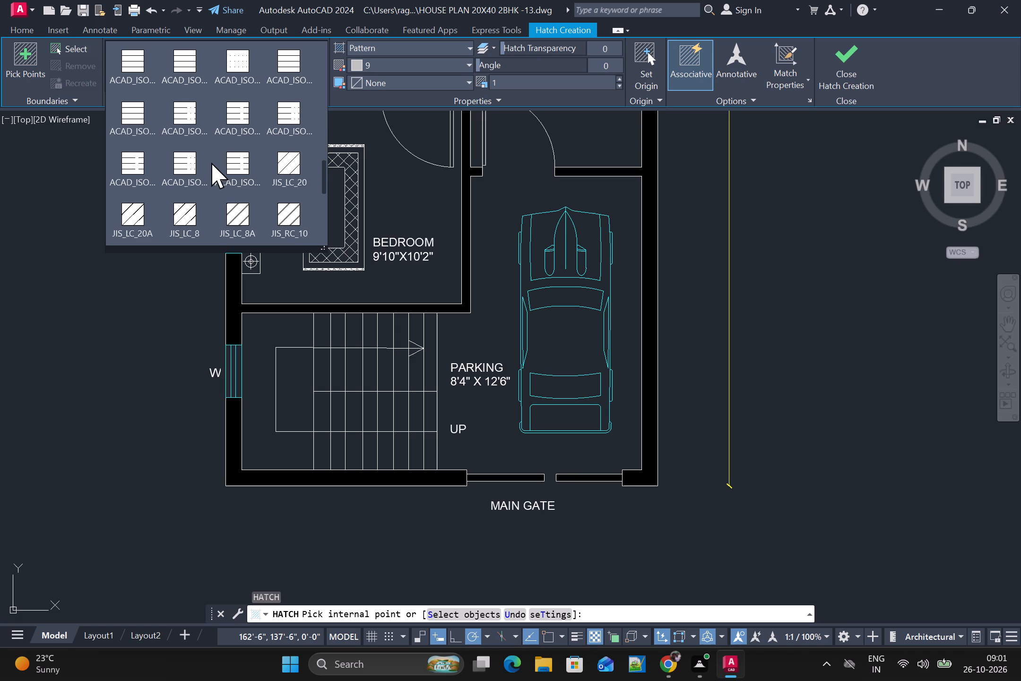
scroll(211, 163, down, 4)
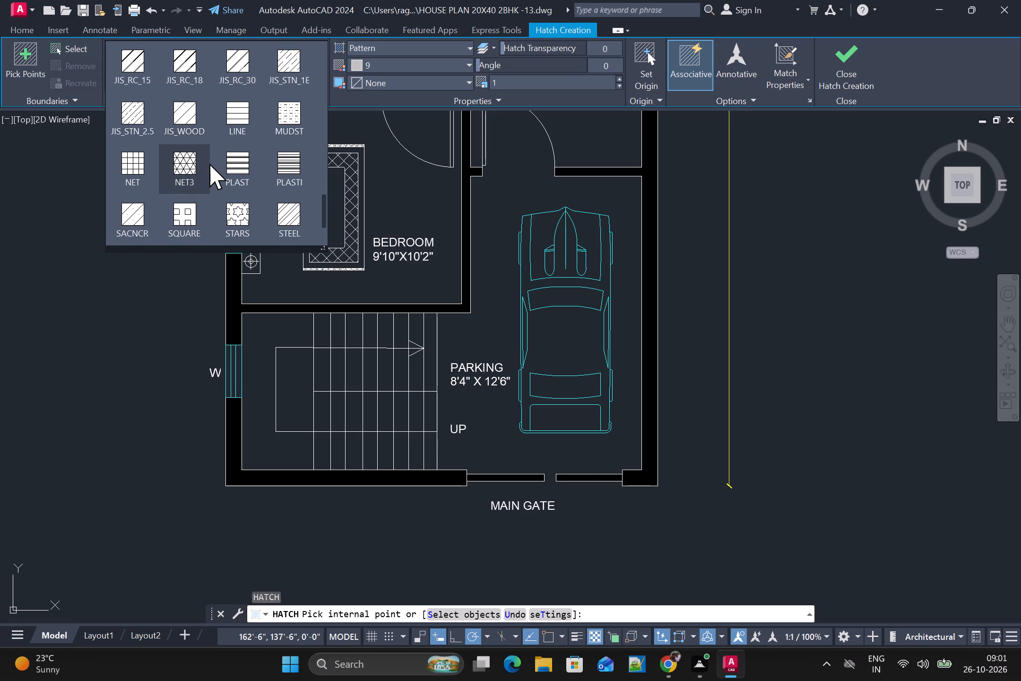
scroll(209, 164, down, 3)
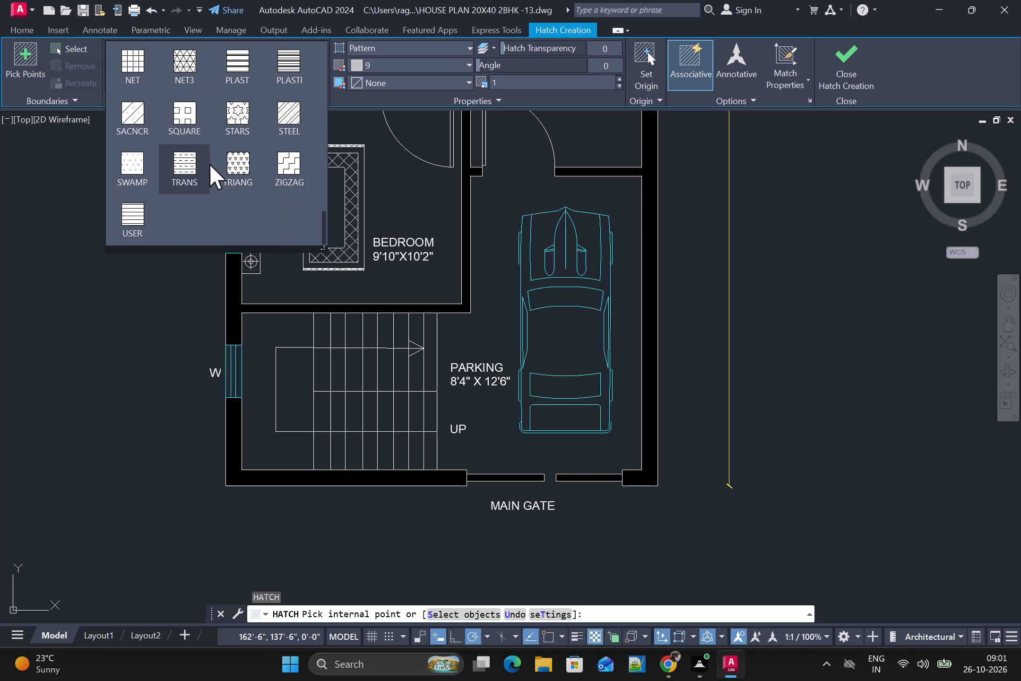
scroll(209, 164, up, 7)
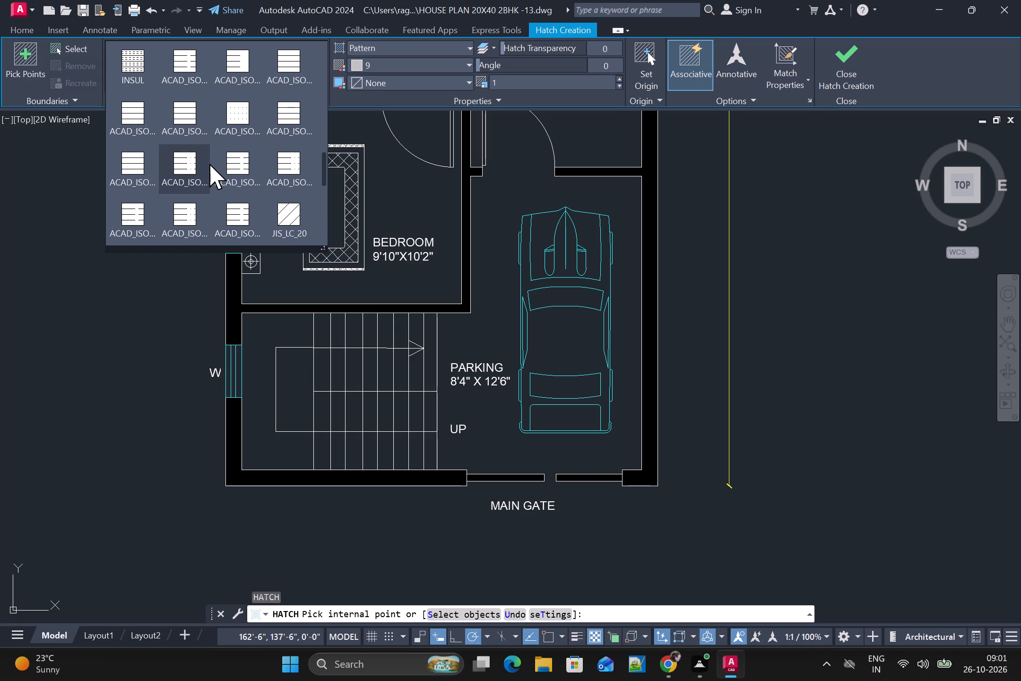
scroll(209, 164, up, 1)
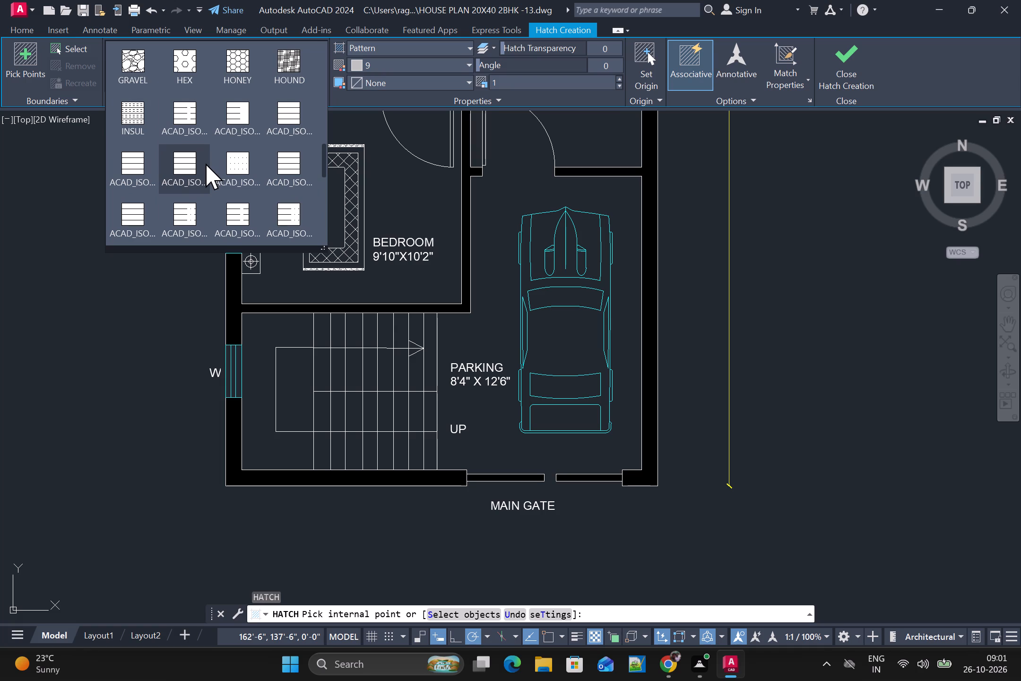
scroll(206, 164, up, 2)
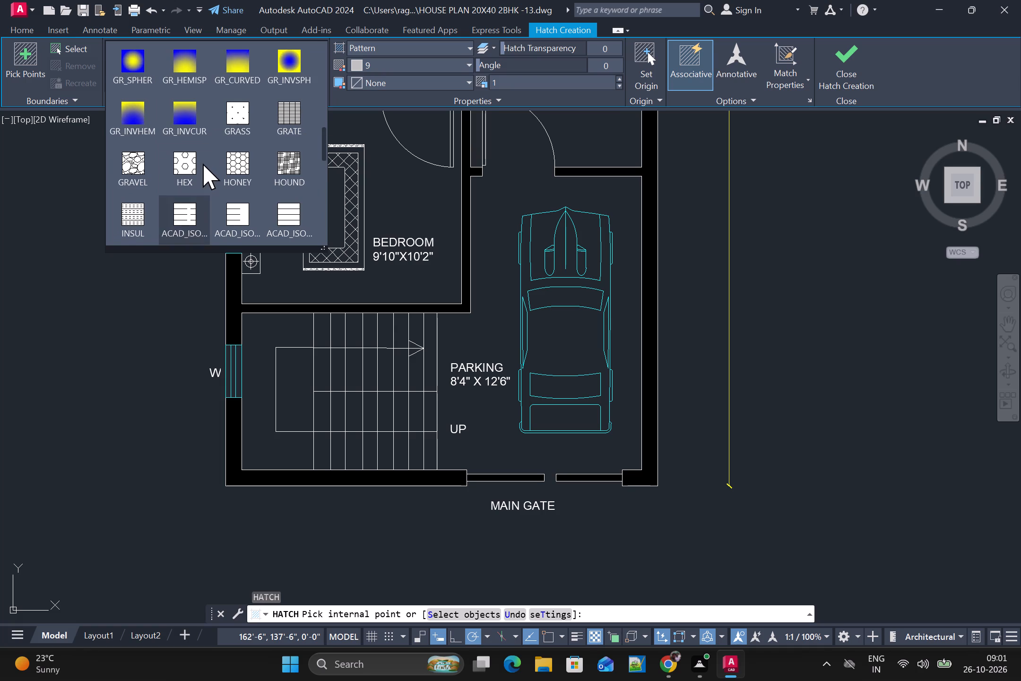
scroll(203, 164, up, 1)
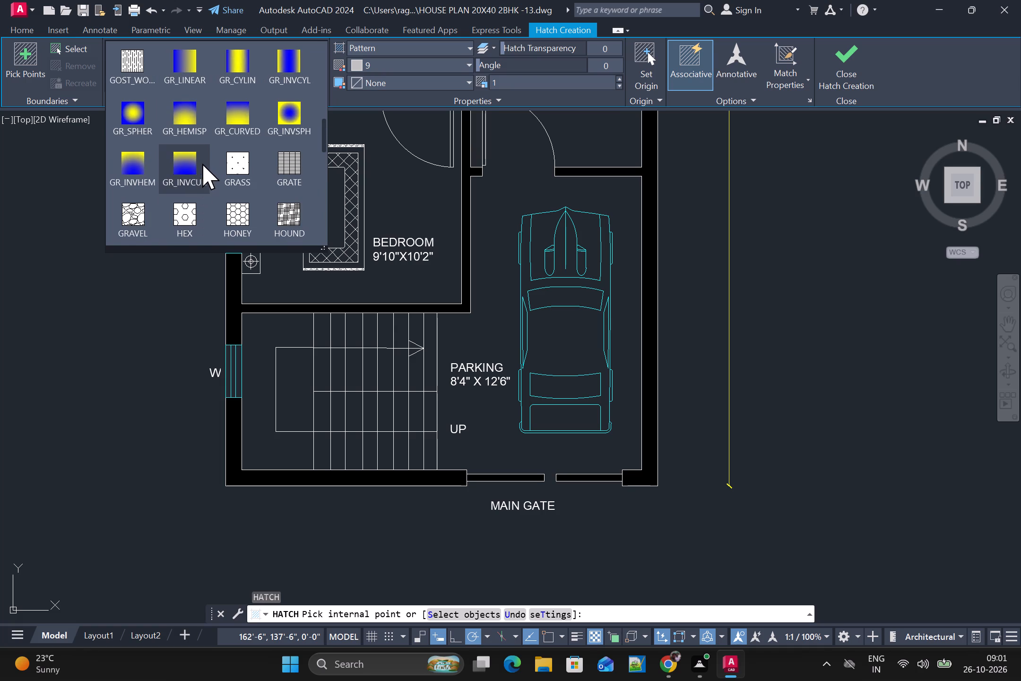
scroll(184, 165, up, 1)
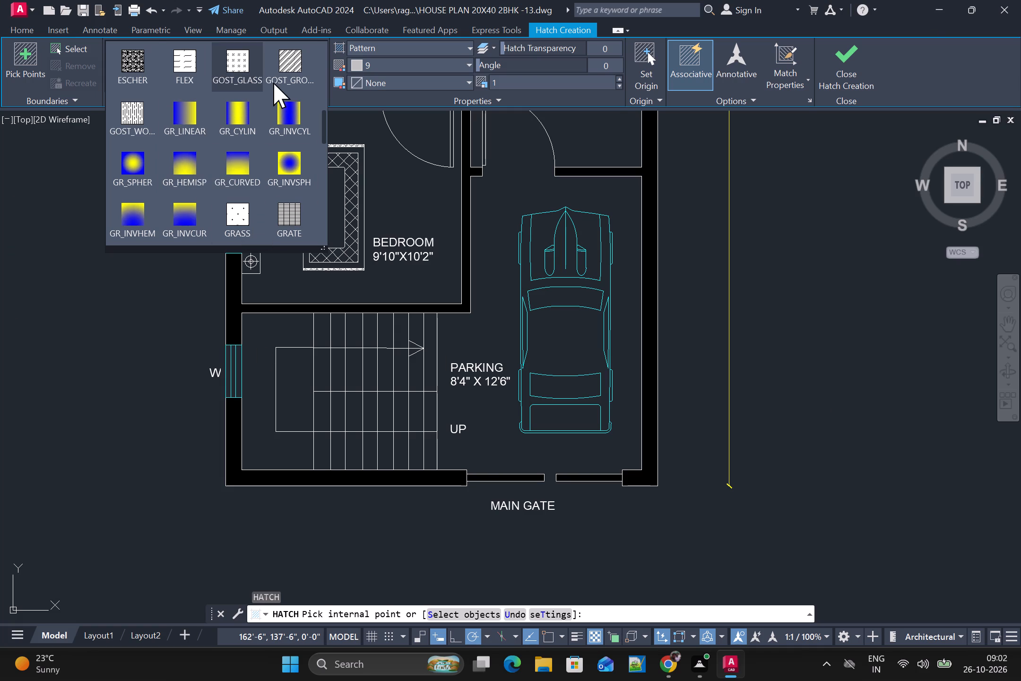
scroll(170, 140, up, 2)
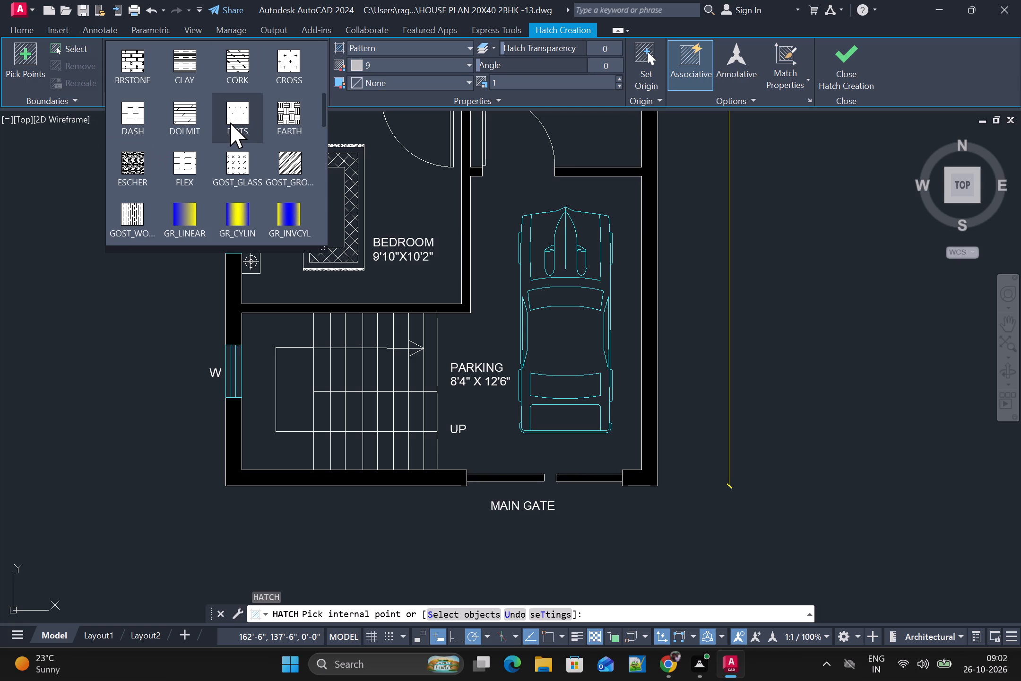
scroll(230, 122, up, 1)
scroll(173, 125, up, 1)
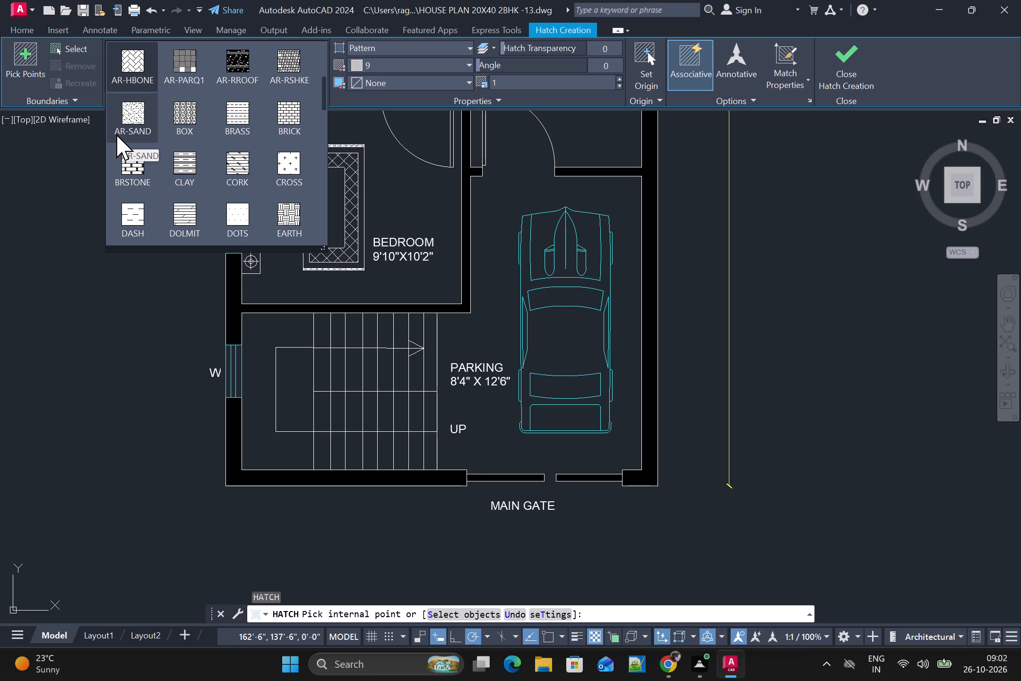
scroll(191, 105, up, 2)
scroll(261, 105, up, 1)
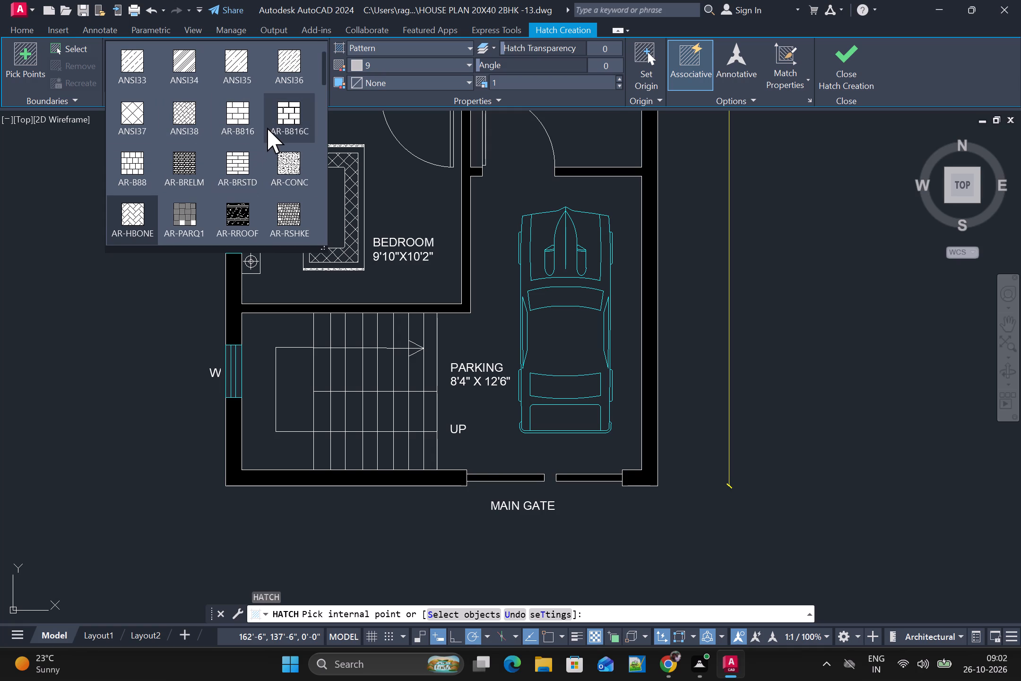
scroll(260, 128, up, 1)
scroll(259, 128, down, 1)
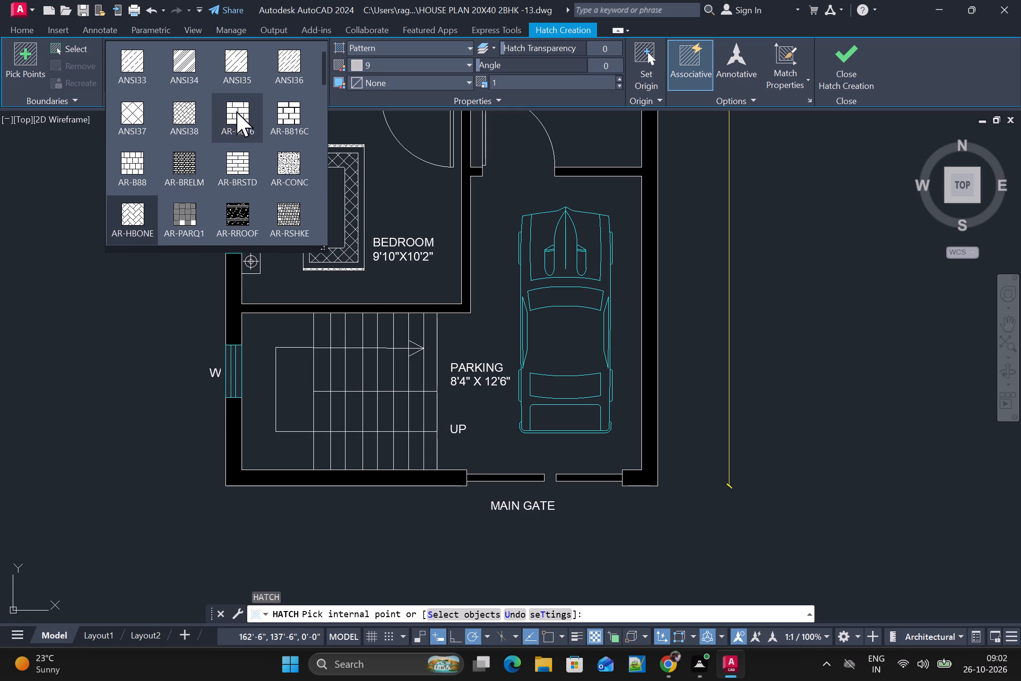
scroll(243, 99, up, 2)
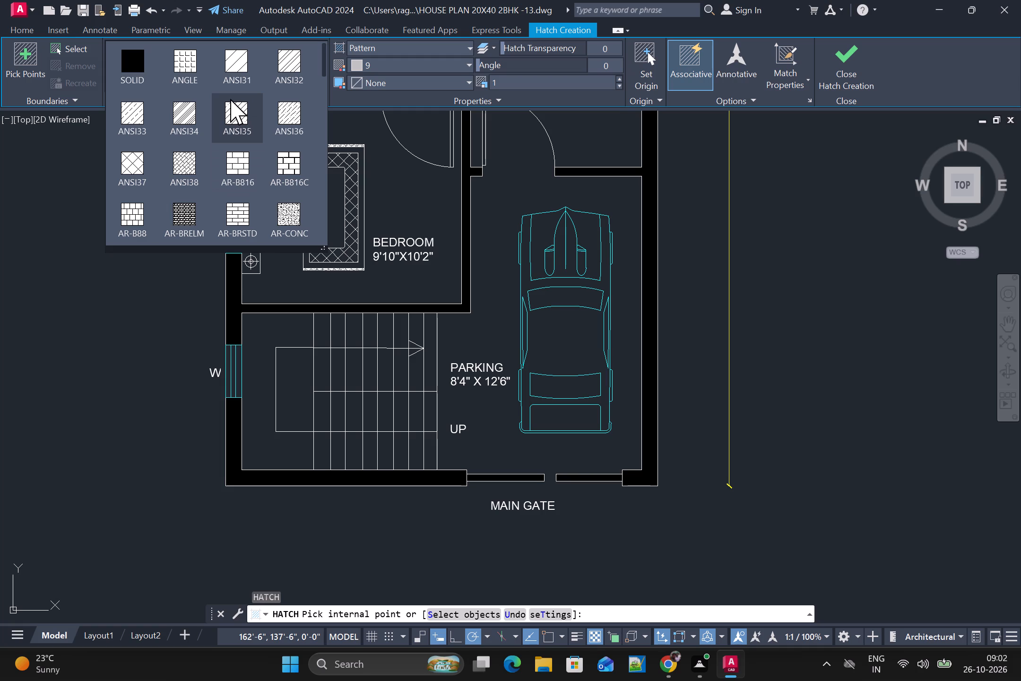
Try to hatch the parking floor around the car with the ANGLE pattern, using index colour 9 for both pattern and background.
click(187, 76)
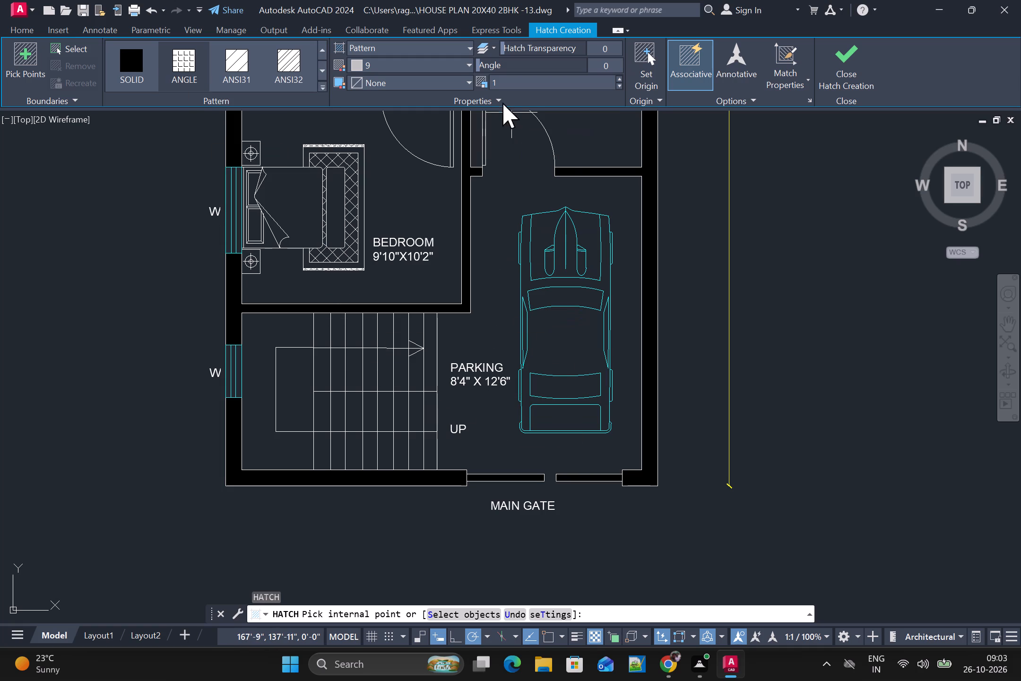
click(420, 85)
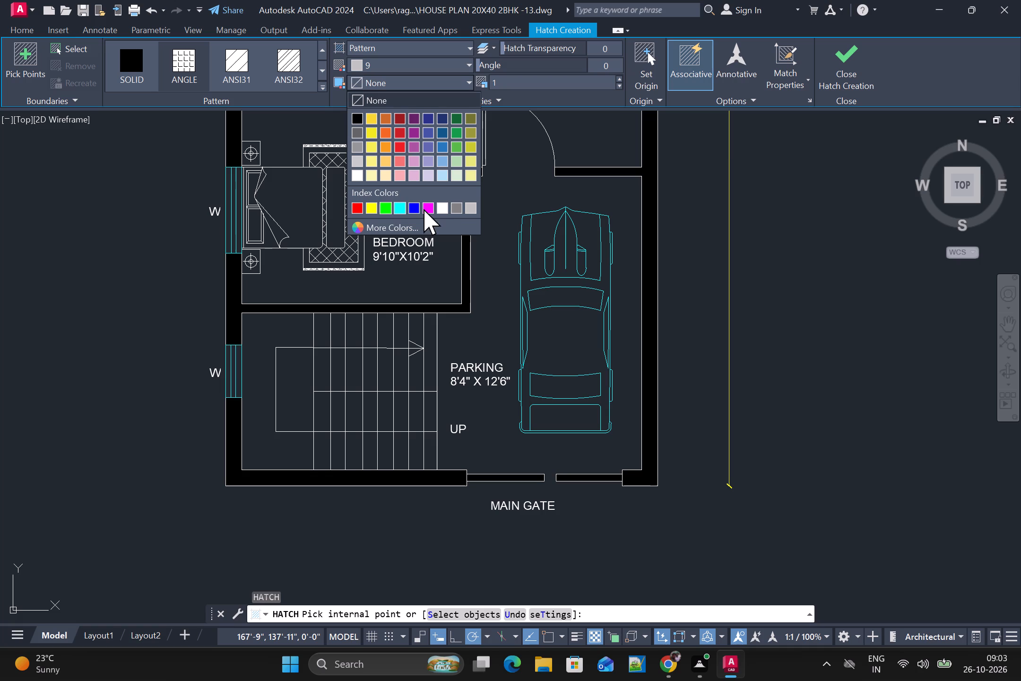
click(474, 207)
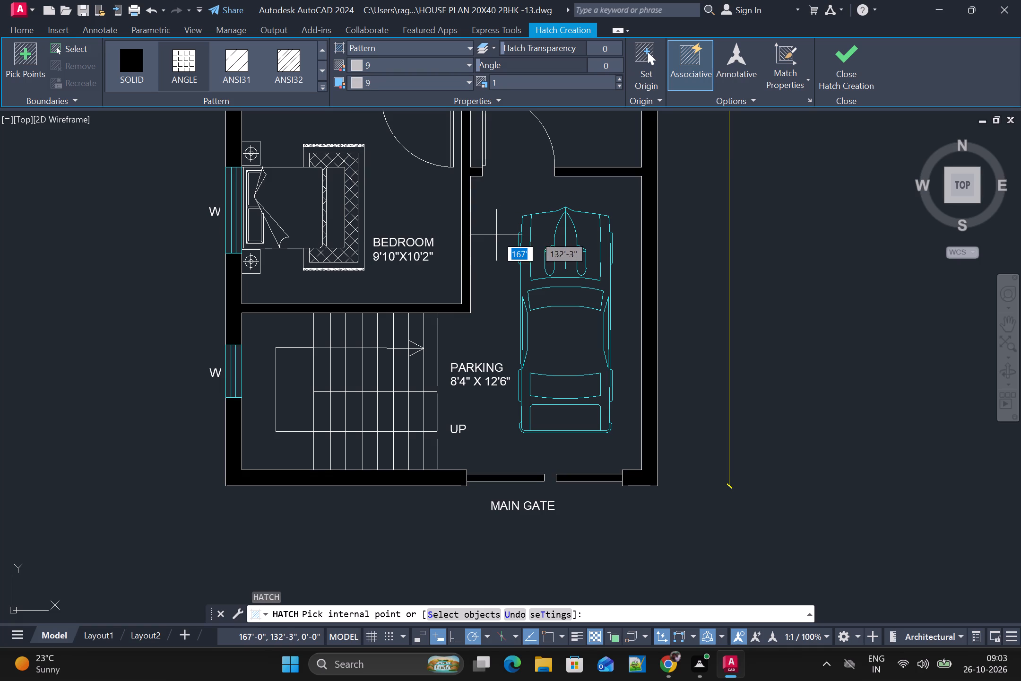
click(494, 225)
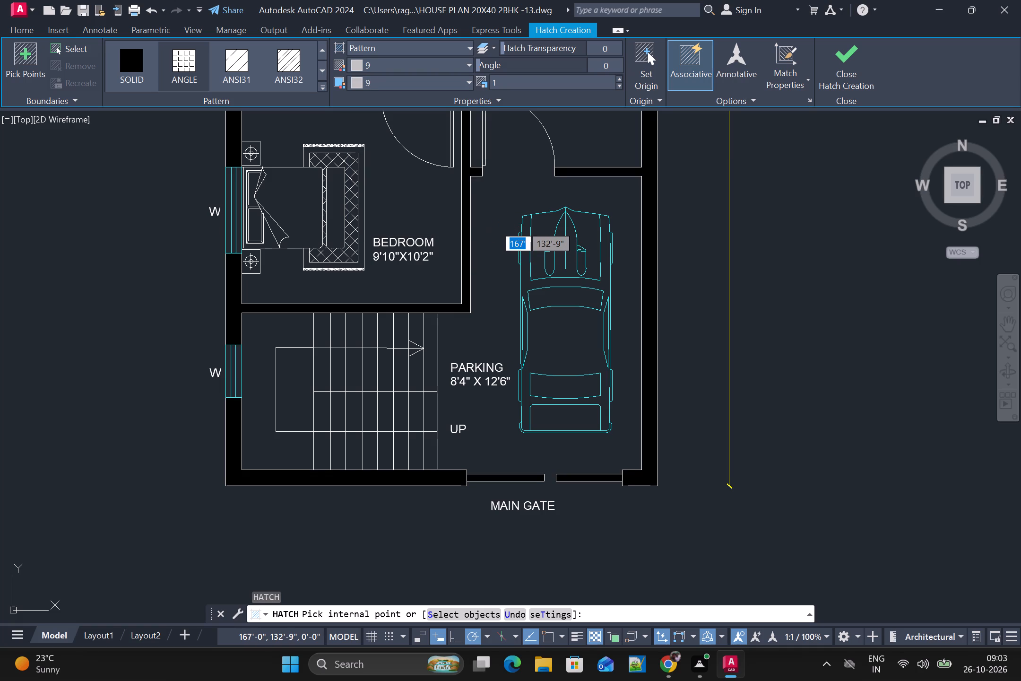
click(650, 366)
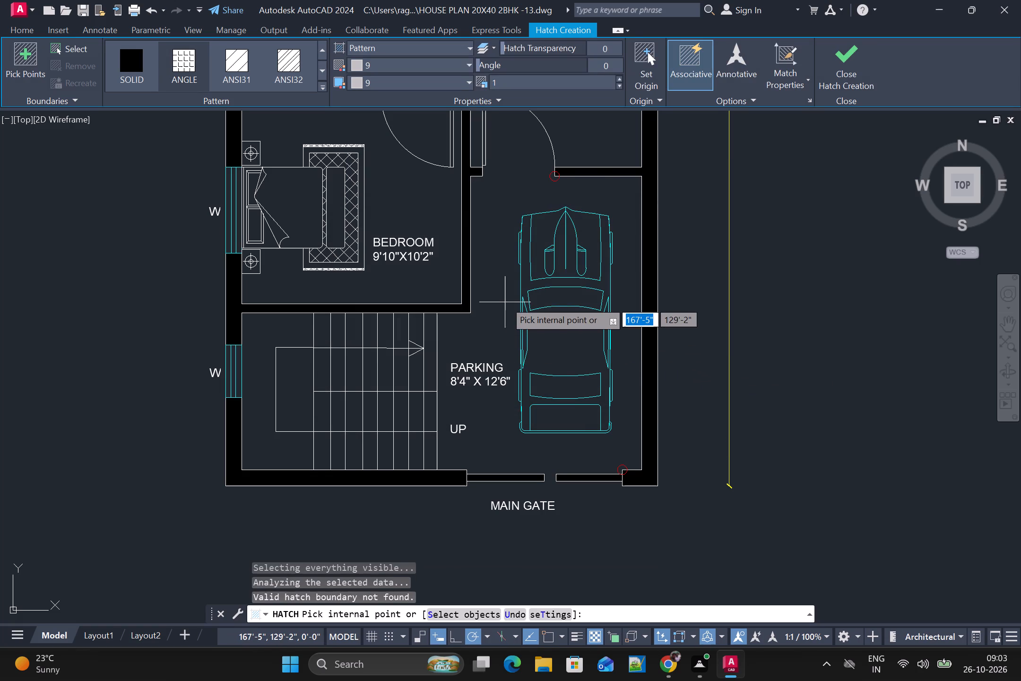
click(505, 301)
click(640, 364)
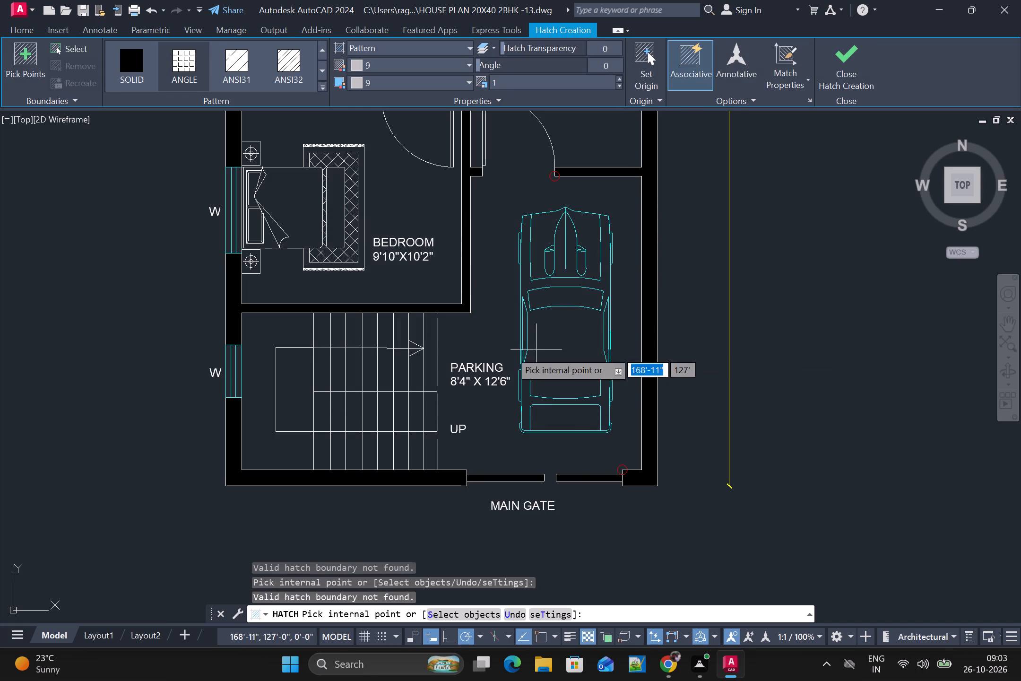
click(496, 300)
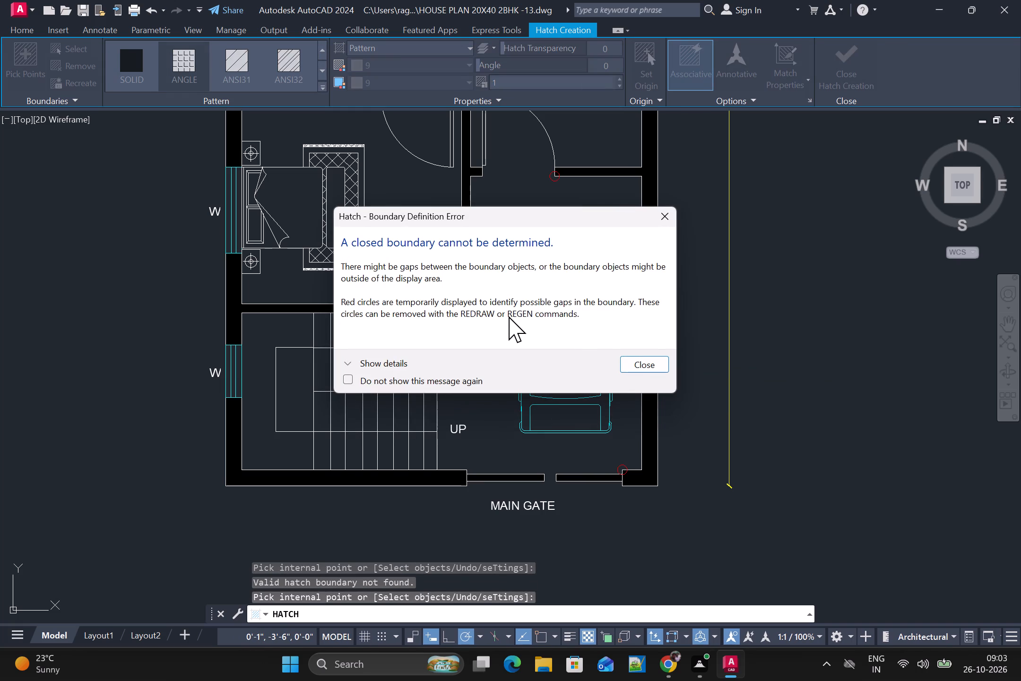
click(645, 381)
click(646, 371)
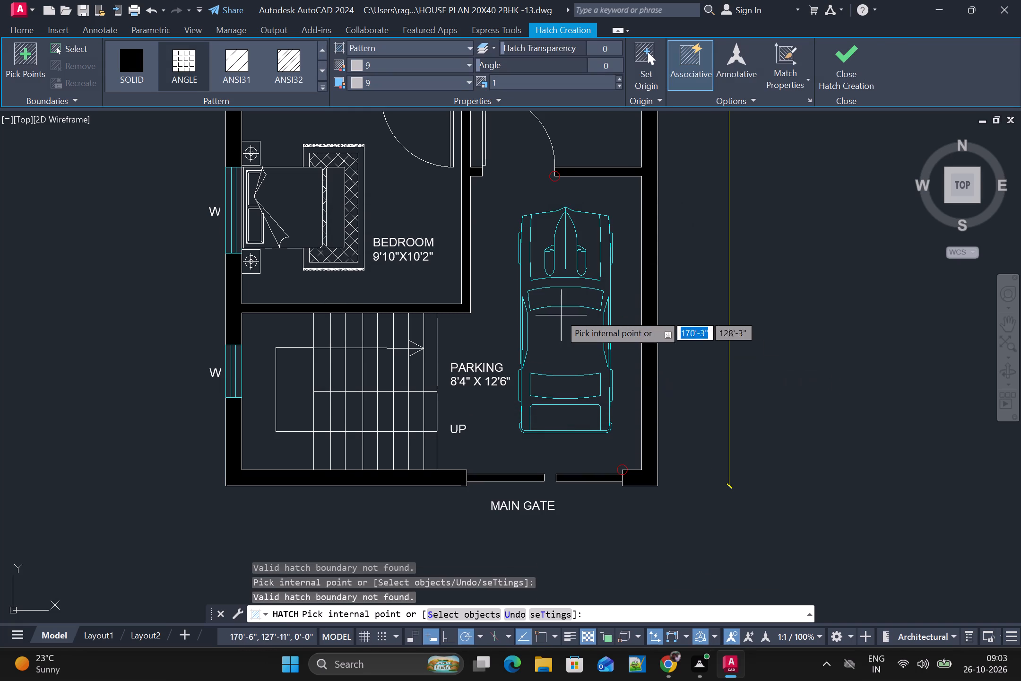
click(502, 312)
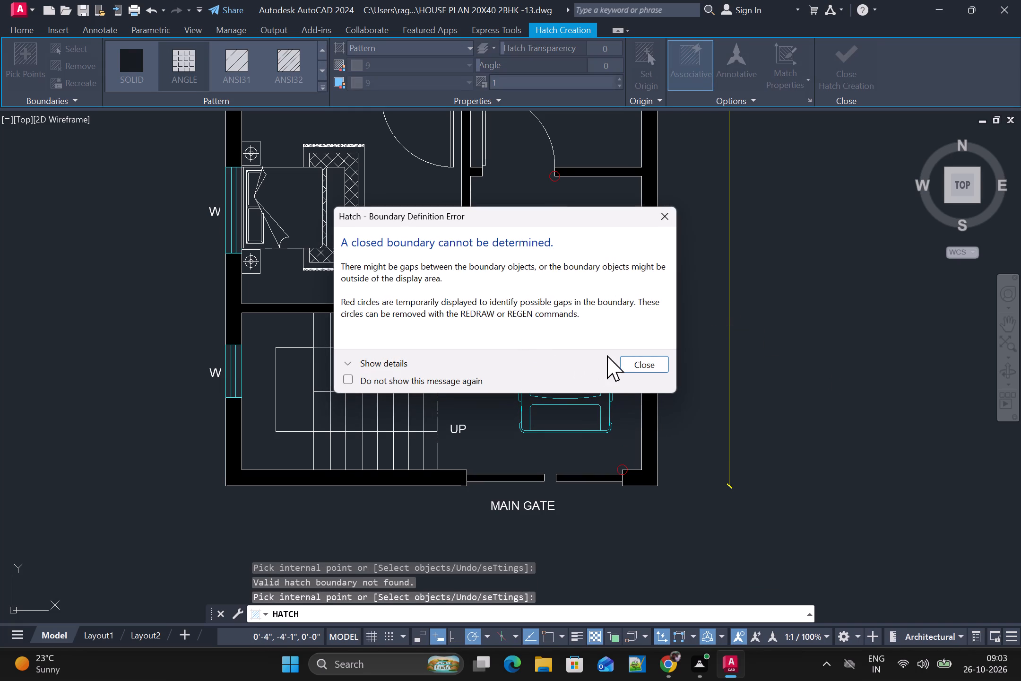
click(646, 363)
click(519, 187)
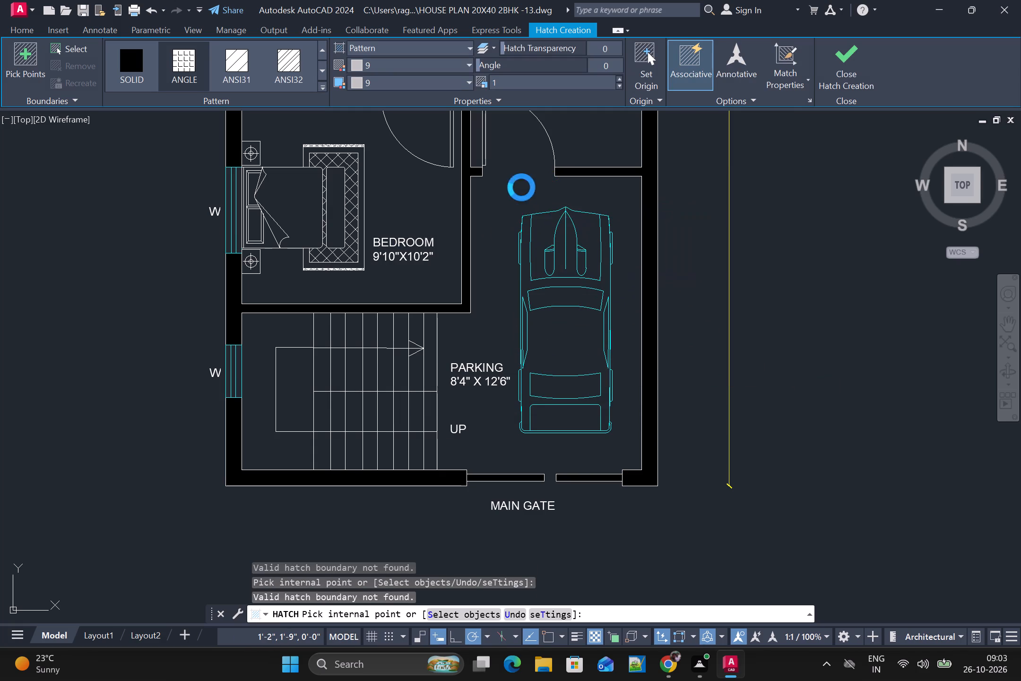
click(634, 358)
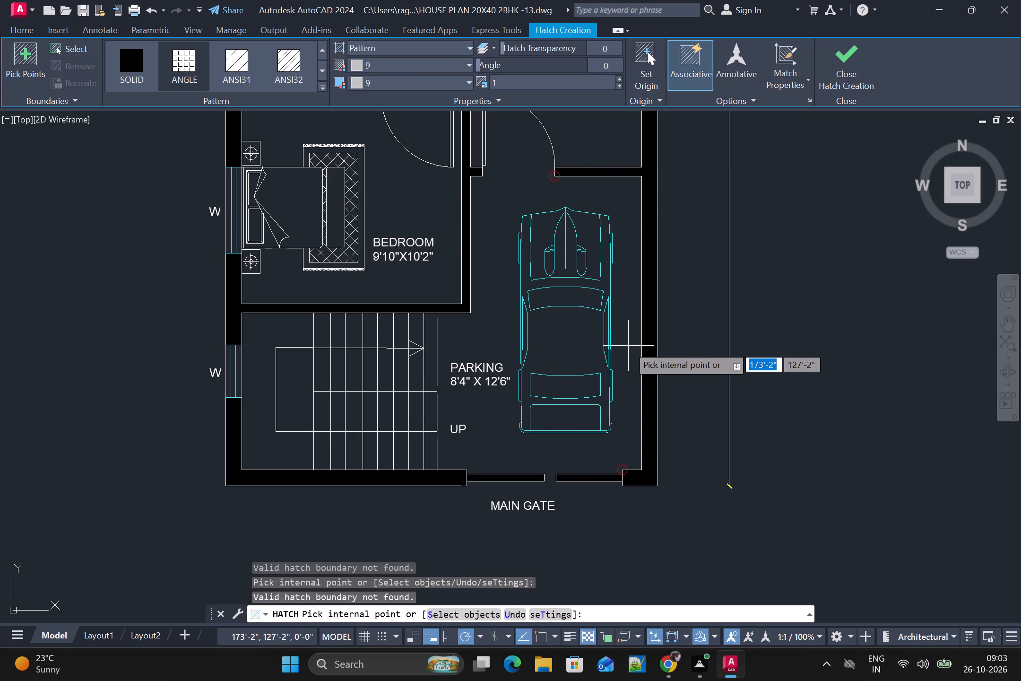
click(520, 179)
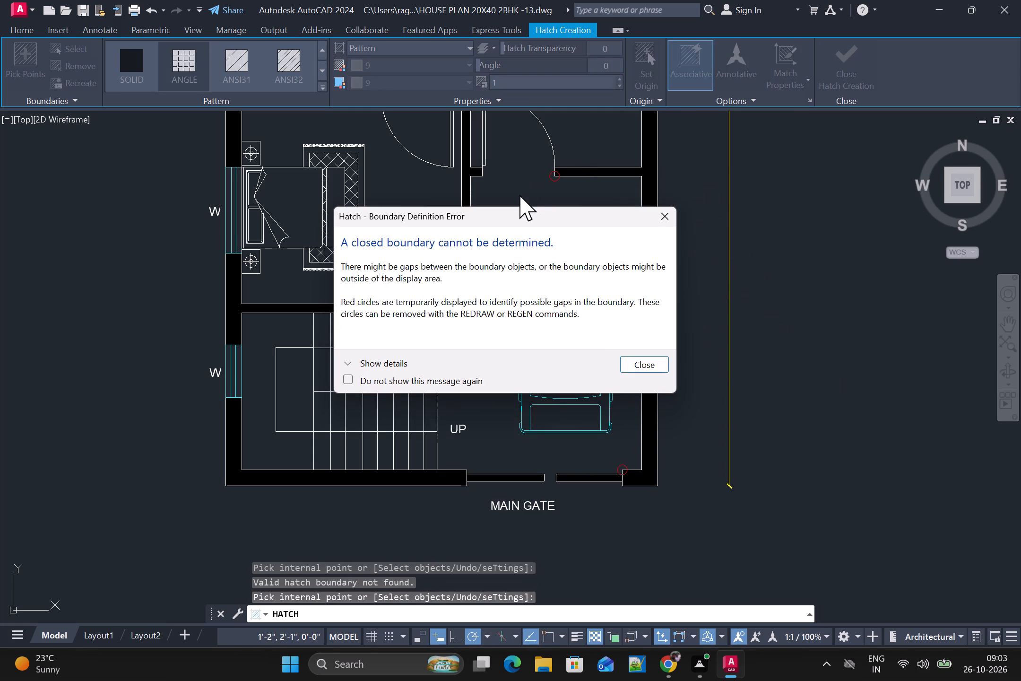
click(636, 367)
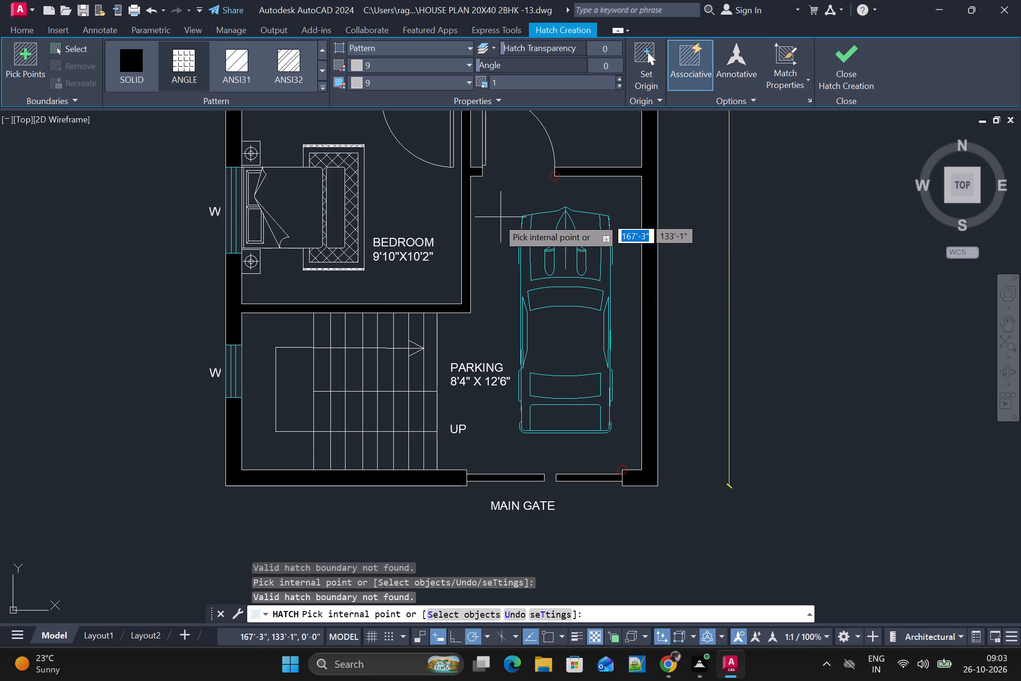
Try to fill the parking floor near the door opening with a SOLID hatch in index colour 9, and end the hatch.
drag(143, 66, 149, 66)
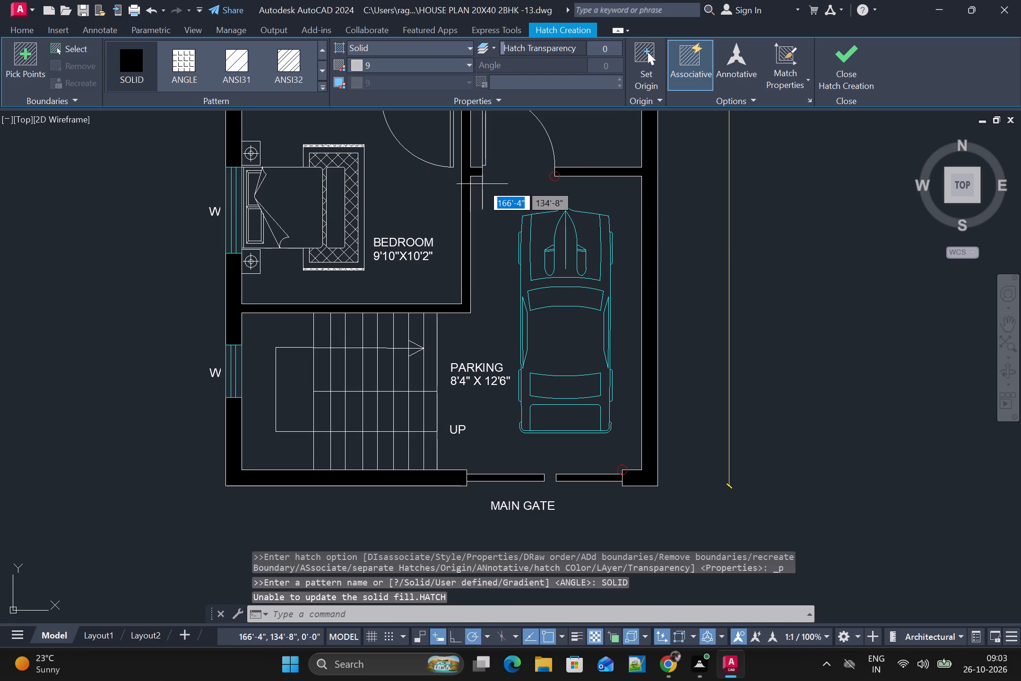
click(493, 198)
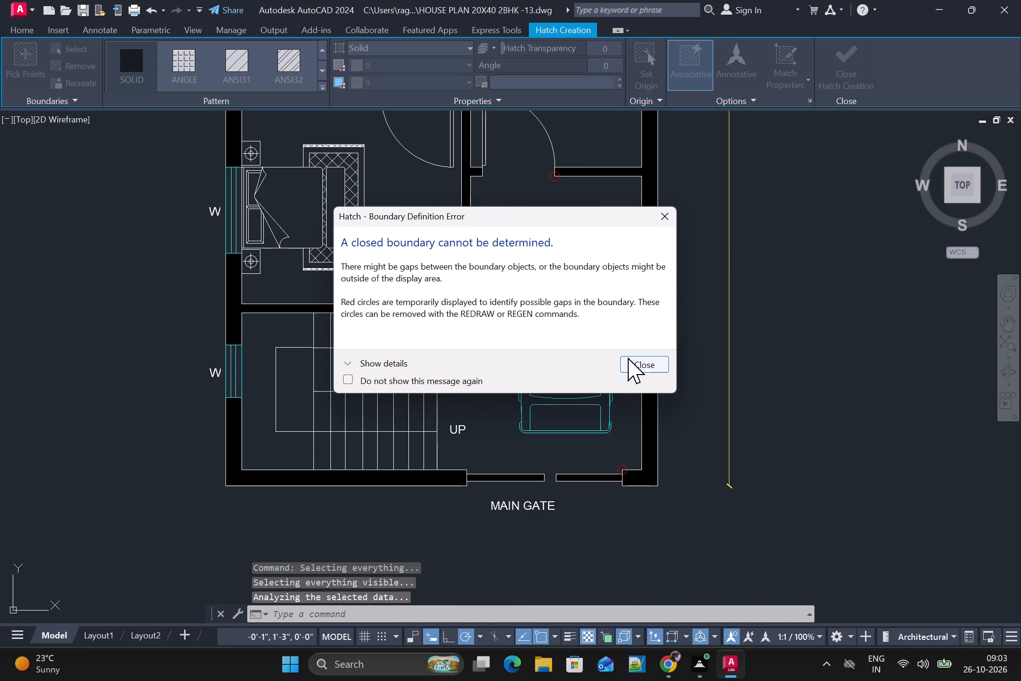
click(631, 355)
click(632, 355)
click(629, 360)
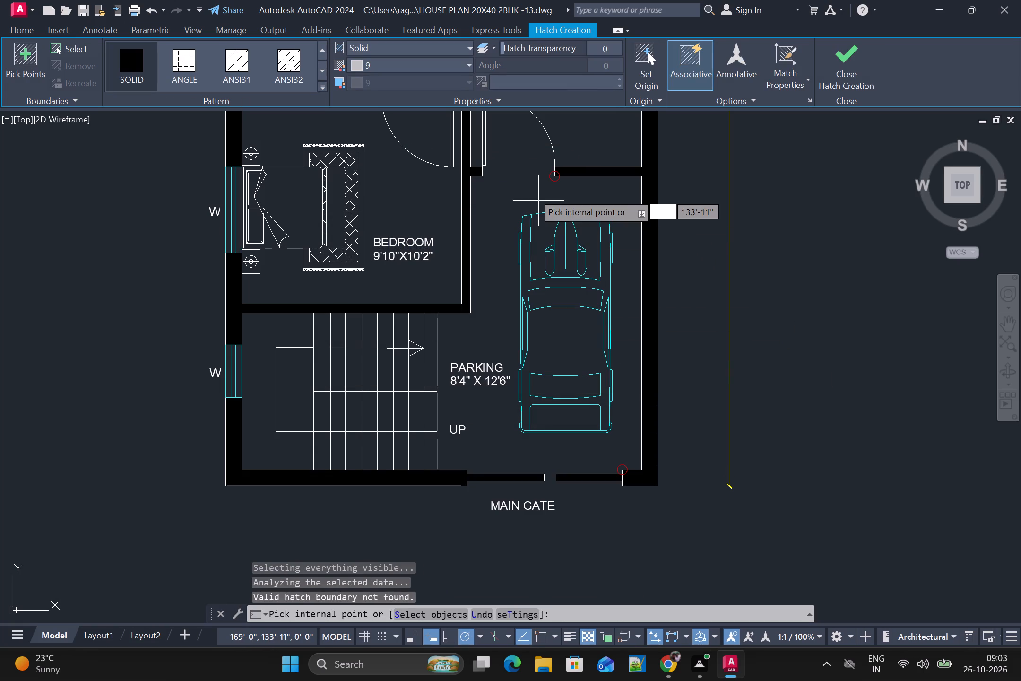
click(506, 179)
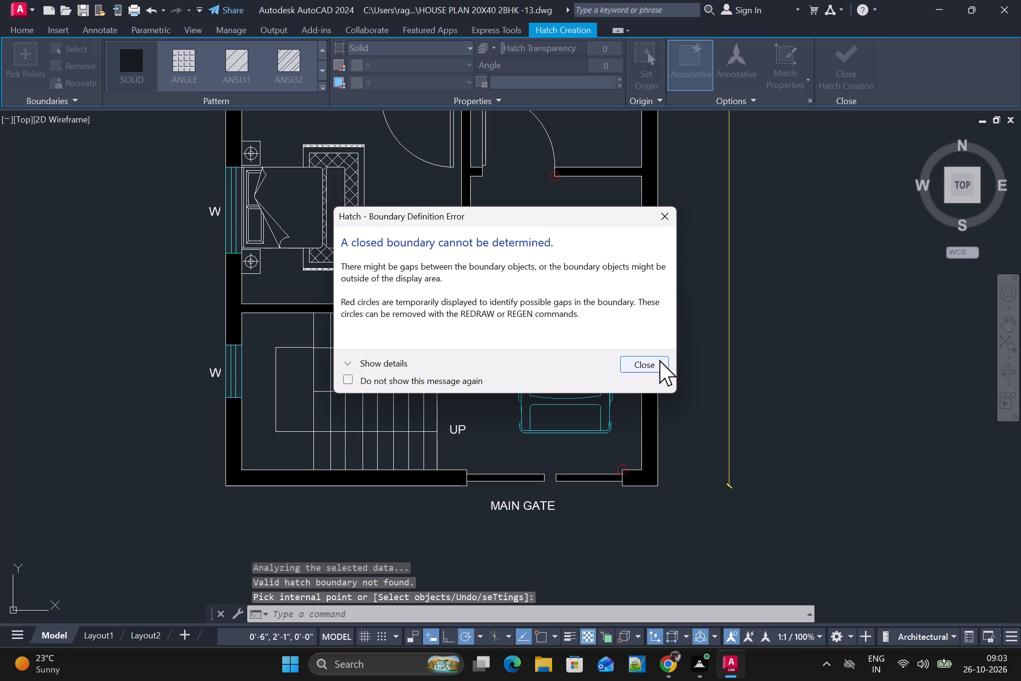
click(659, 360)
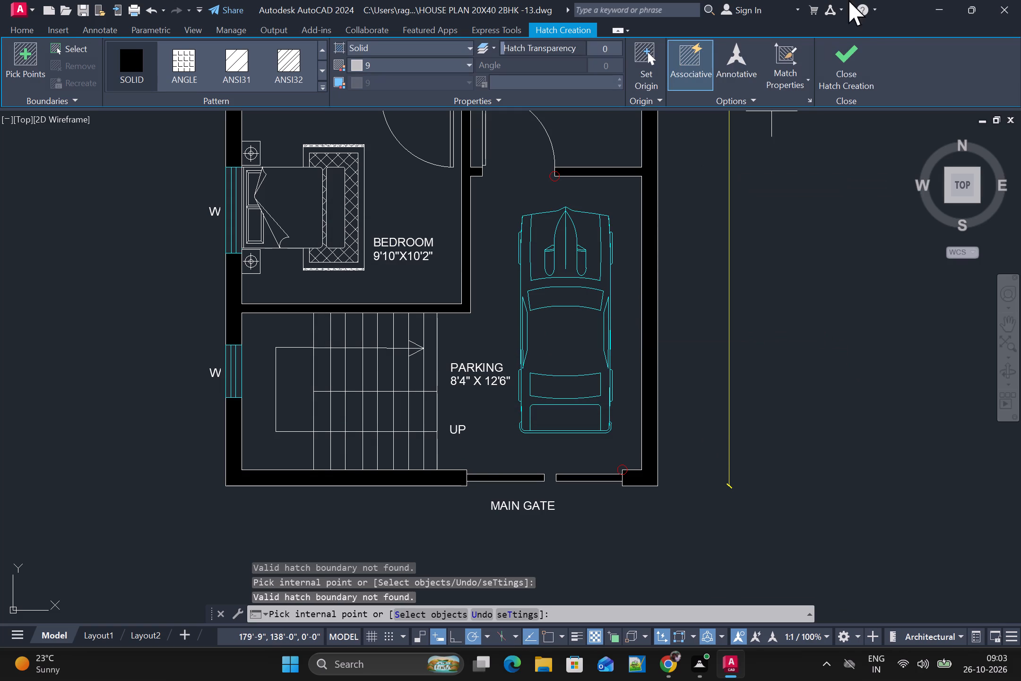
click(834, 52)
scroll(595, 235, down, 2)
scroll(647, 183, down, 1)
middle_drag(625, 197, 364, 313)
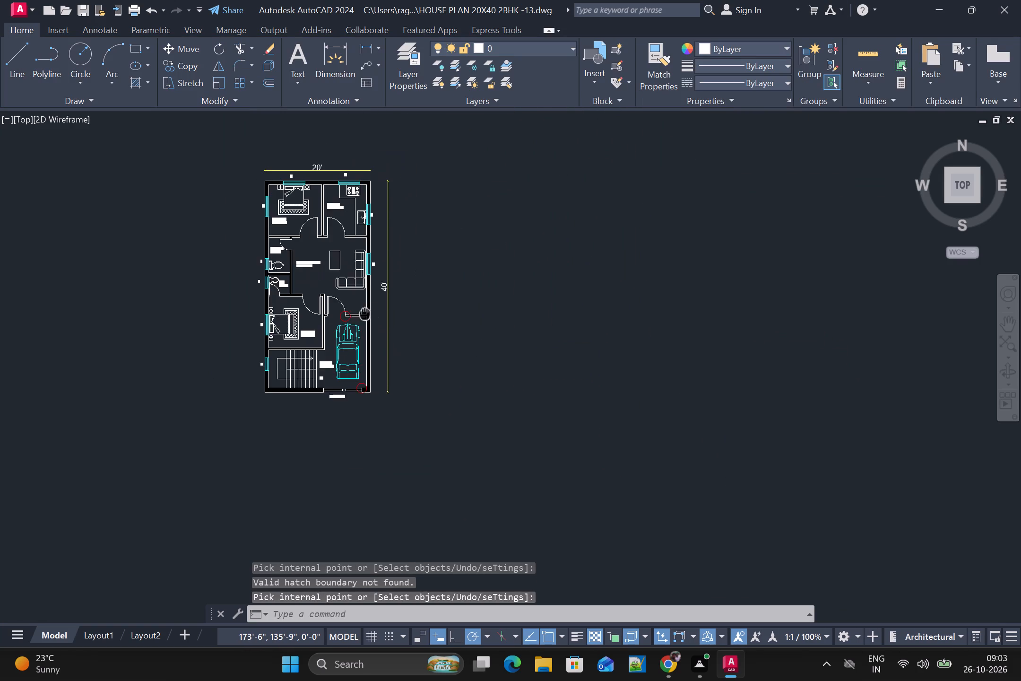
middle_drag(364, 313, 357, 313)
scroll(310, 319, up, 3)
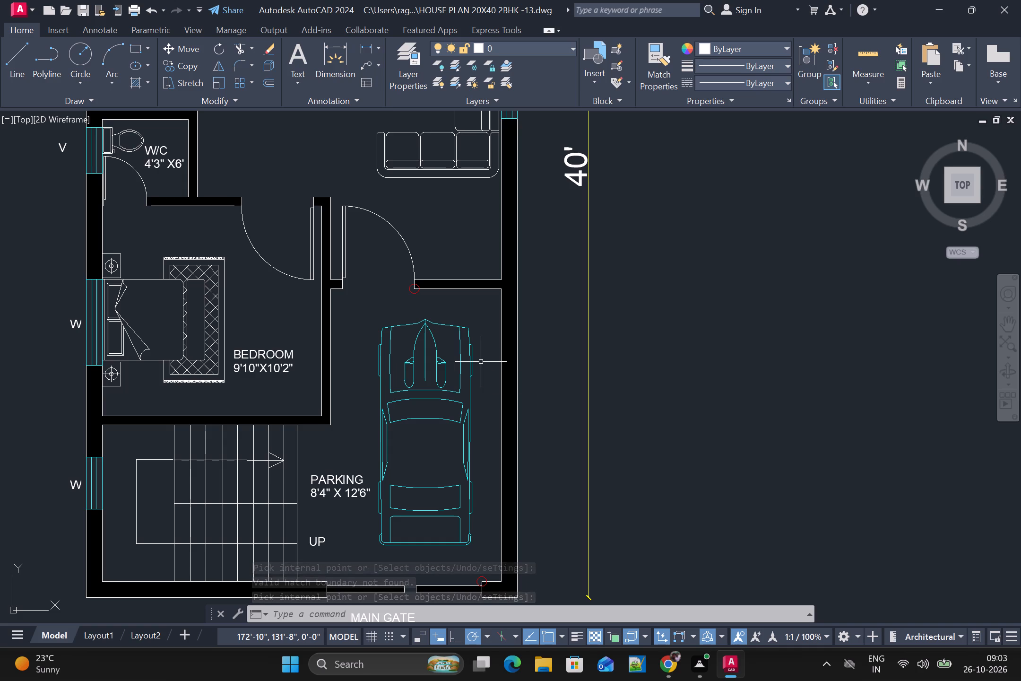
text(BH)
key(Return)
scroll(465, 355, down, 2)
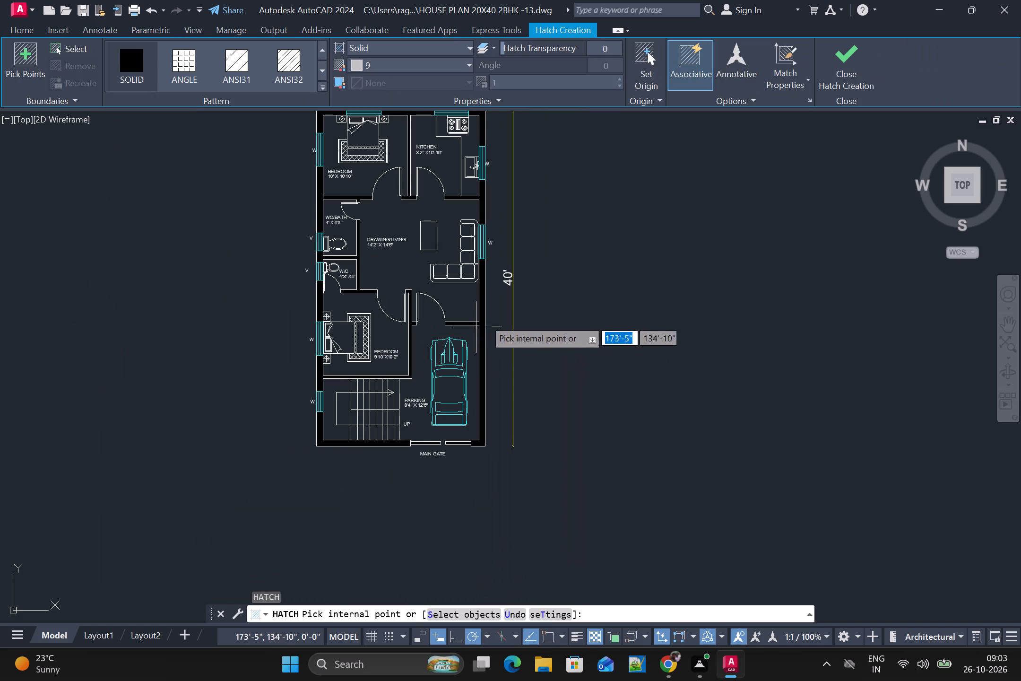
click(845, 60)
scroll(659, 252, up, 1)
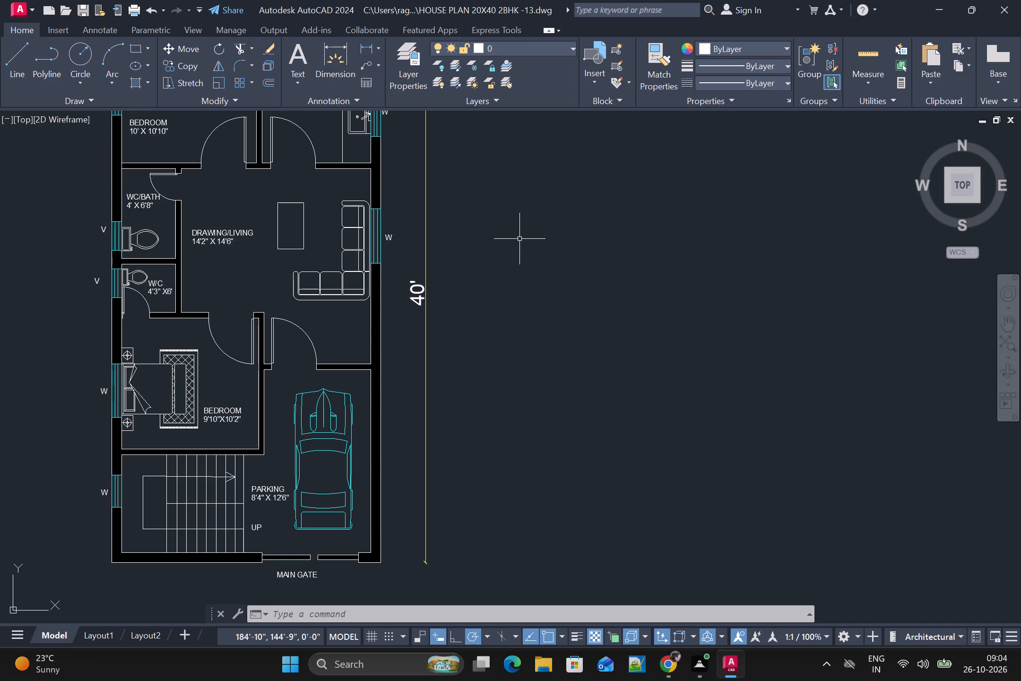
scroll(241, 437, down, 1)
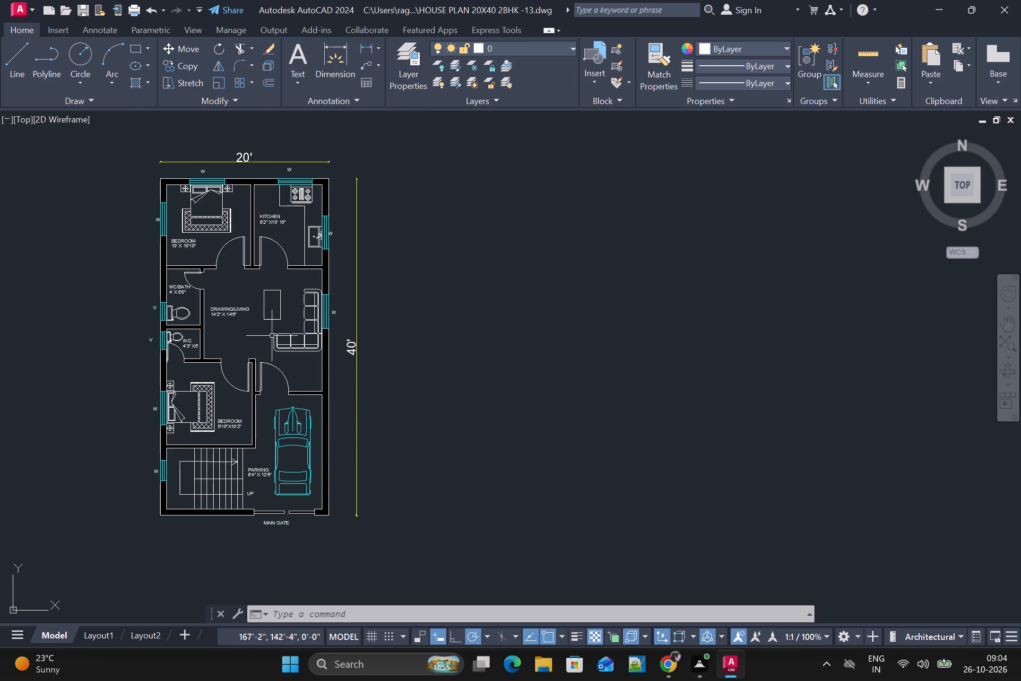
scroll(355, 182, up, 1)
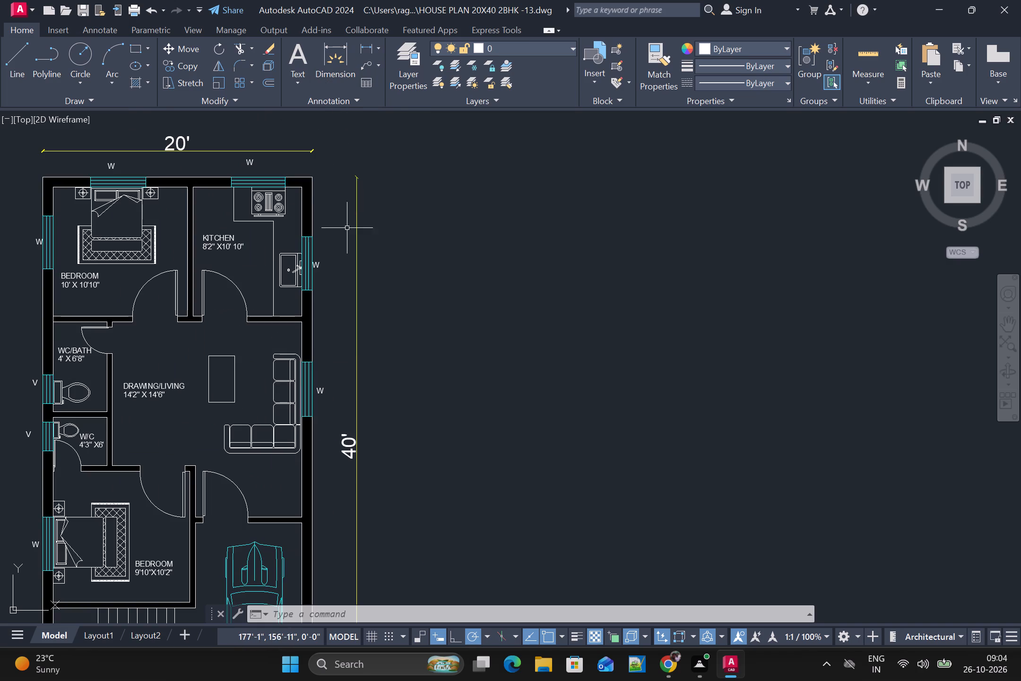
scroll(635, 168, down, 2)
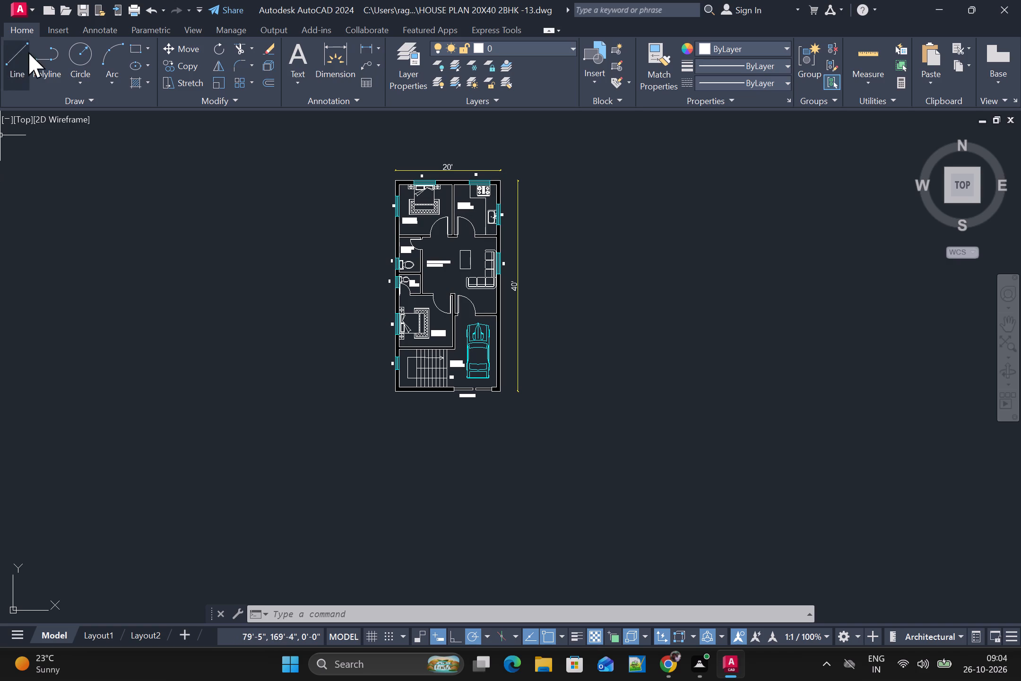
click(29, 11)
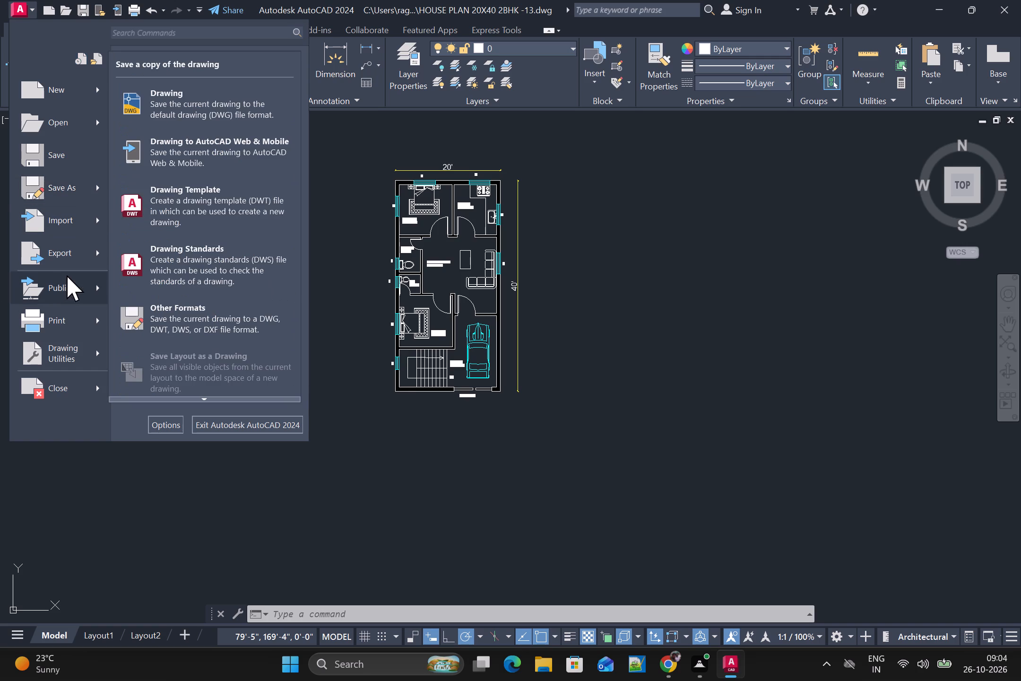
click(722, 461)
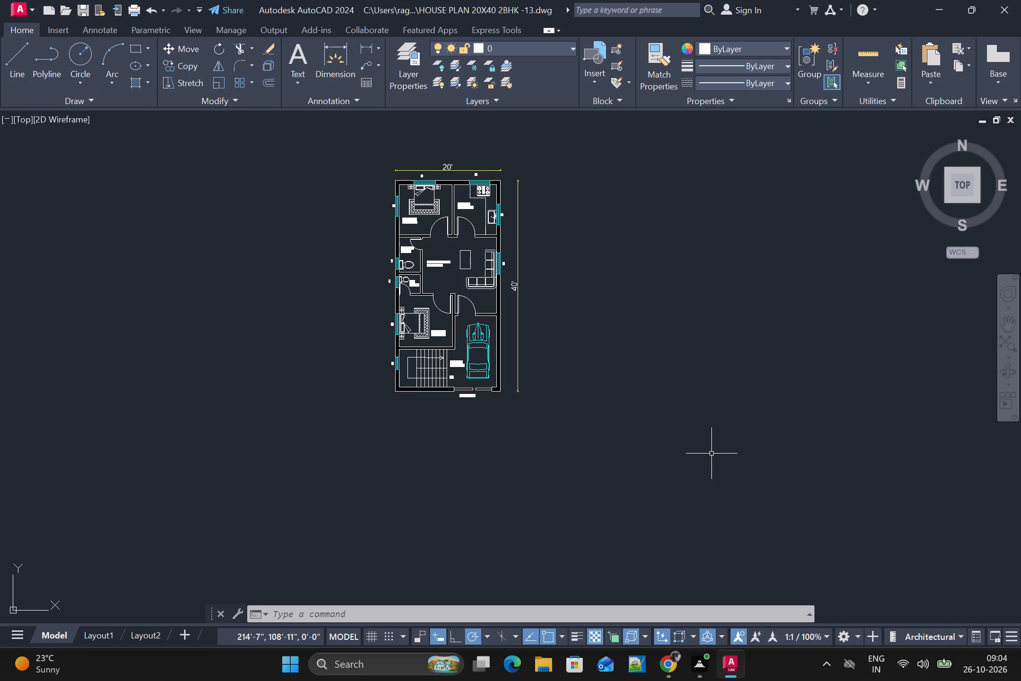
Save the floor plan drawing.
key(ctrl+s)
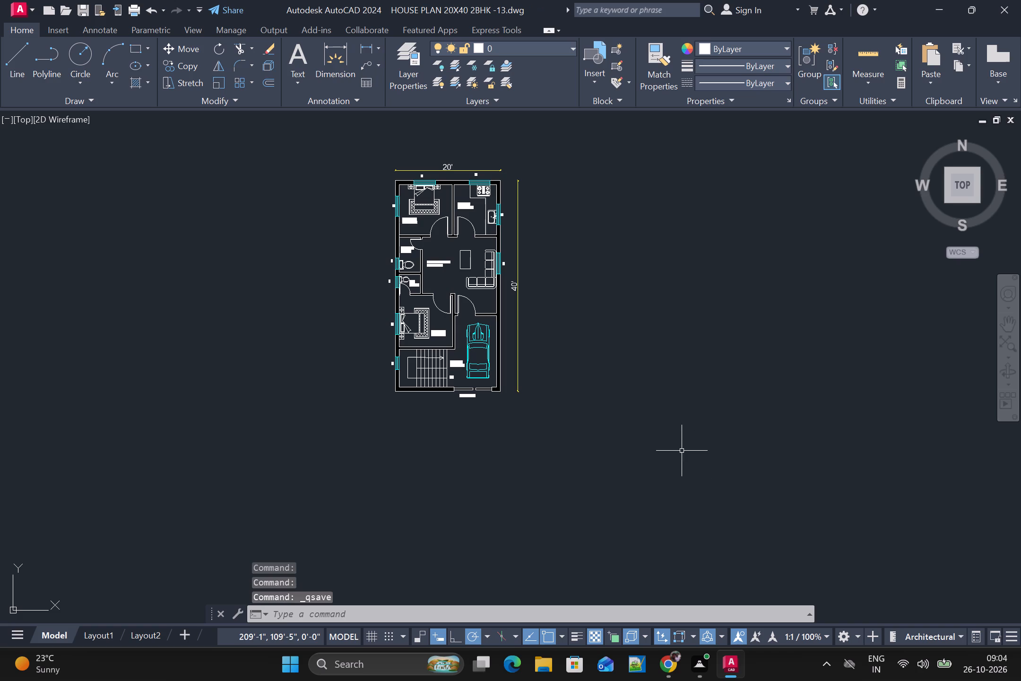
Query the LOGFILENAME system variable for the drawing's log file location.
click(404, 619)
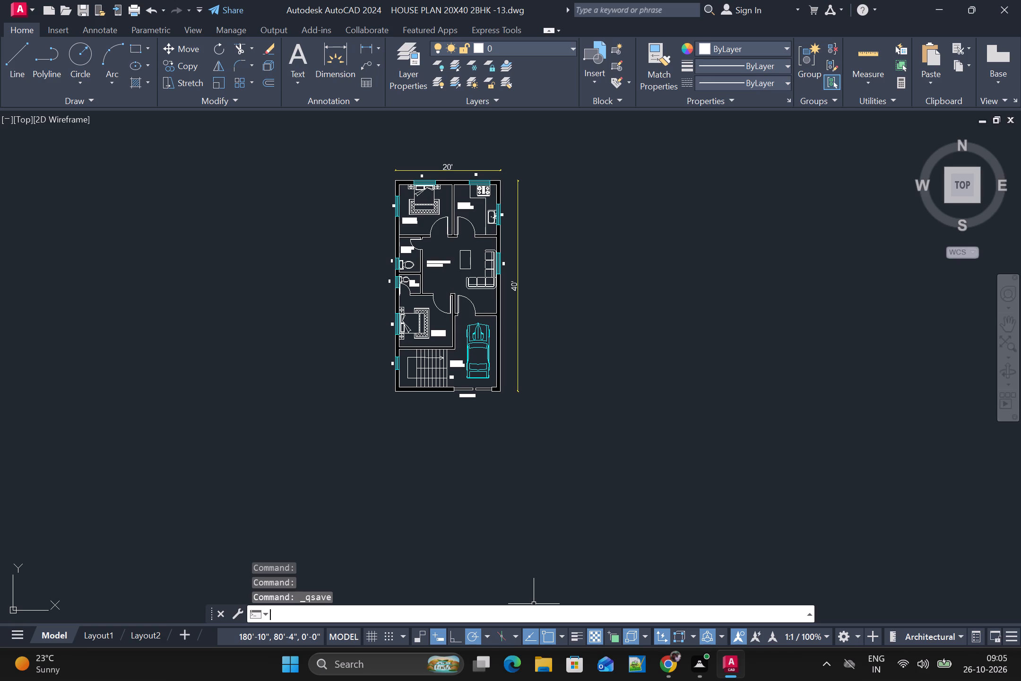
text(LOGFILENAME)
key(Return)
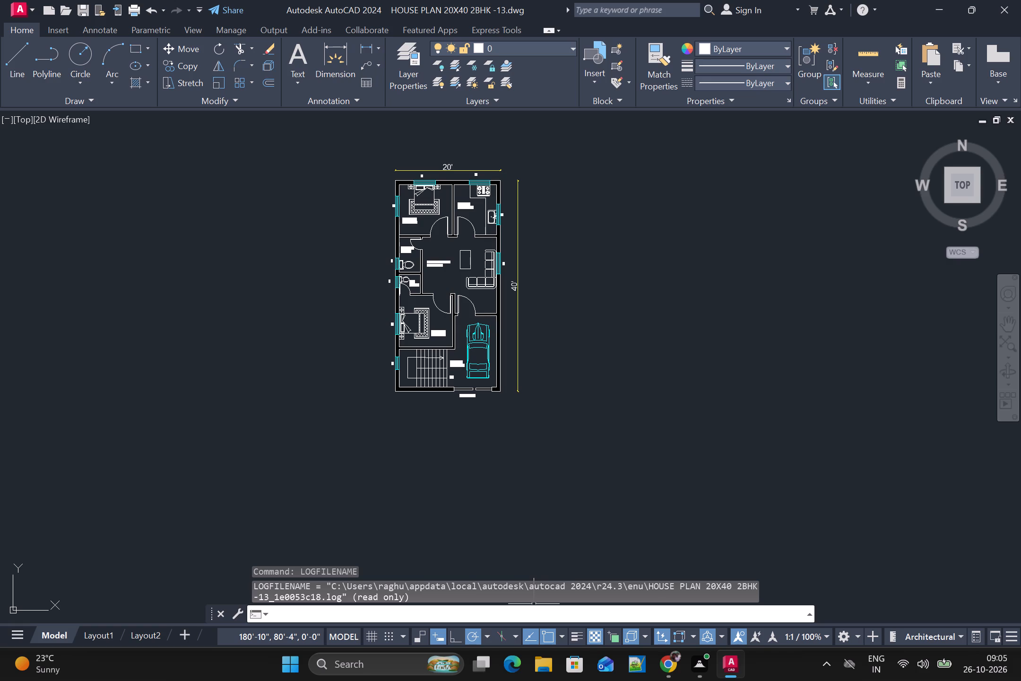
Set up the plot from the previous plot settings, with a window around the whole dimensioned floor plan, and apply it to the layout.
key(ctrl+p)
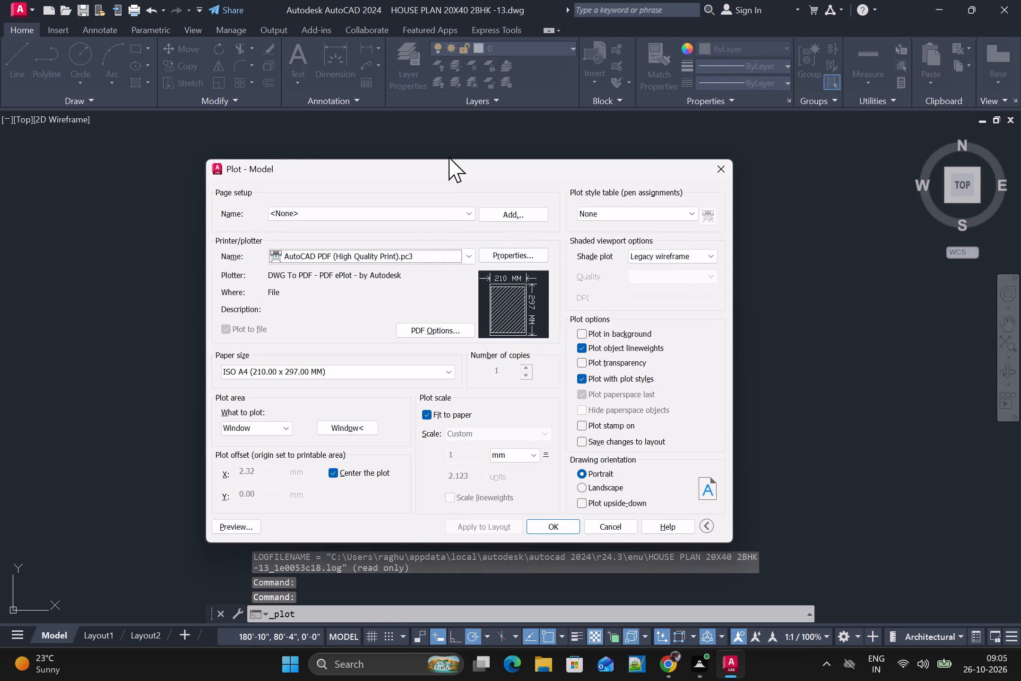
click(432, 213)
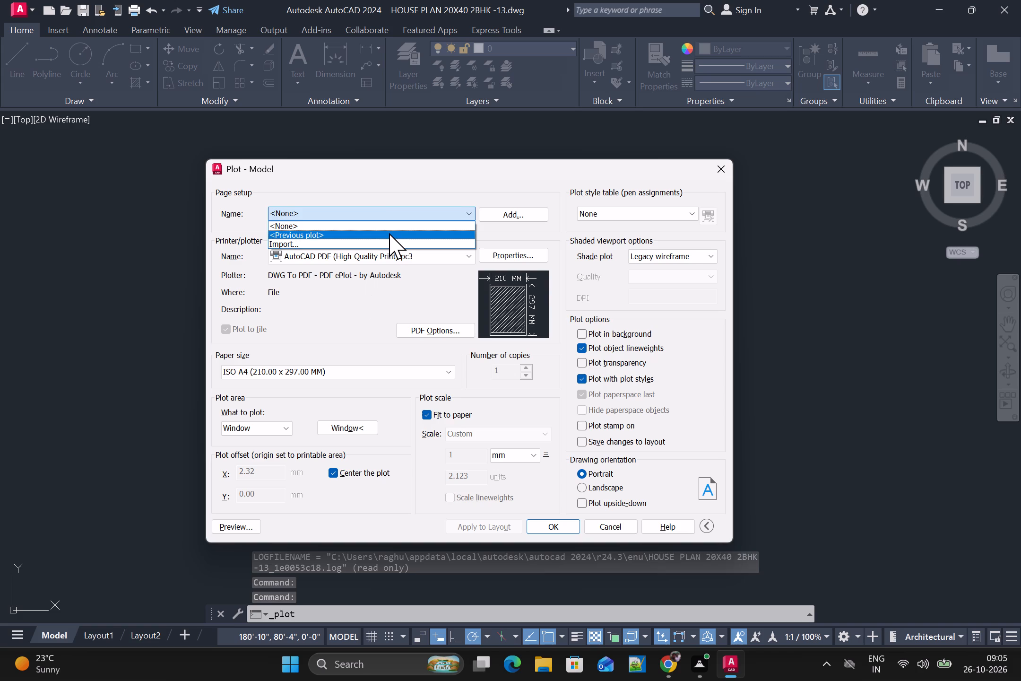
click(389, 235)
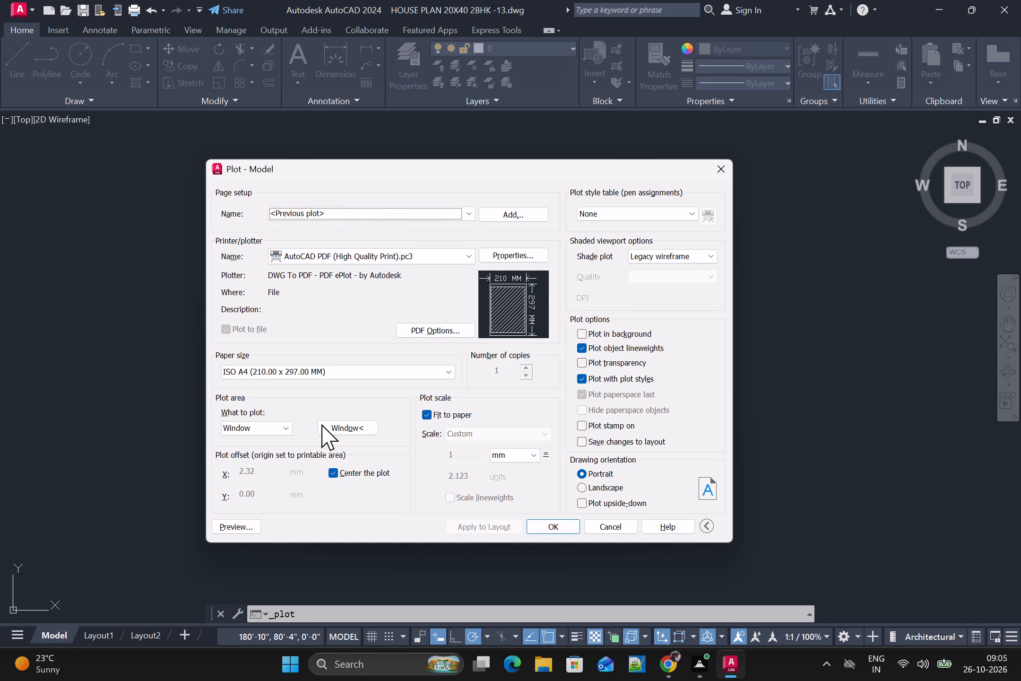
click(355, 429)
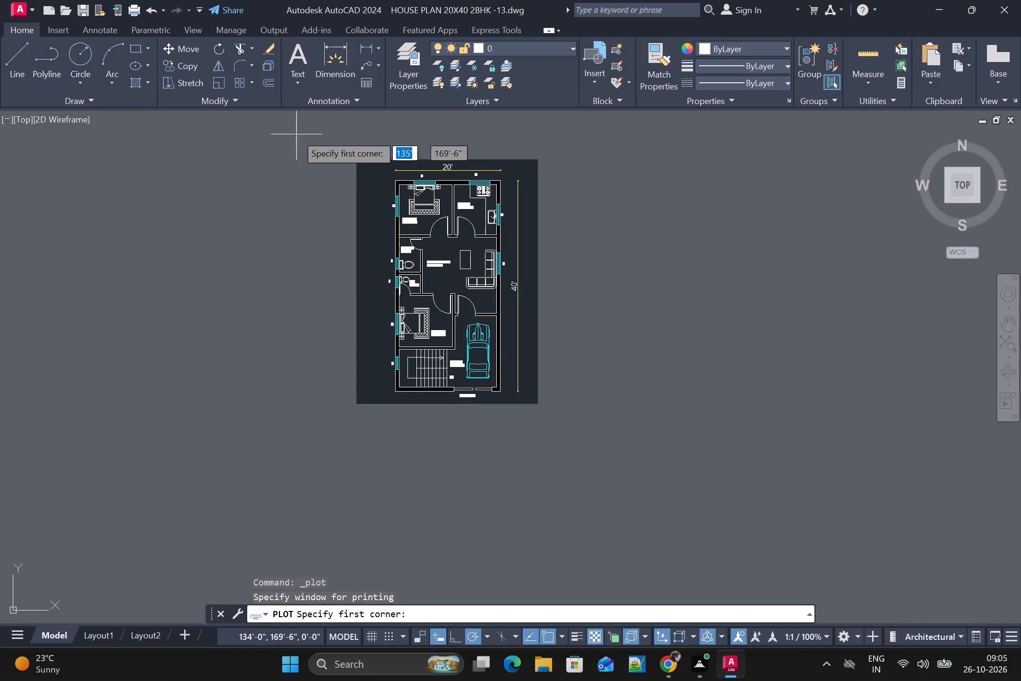
drag(335, 134, 345, 139)
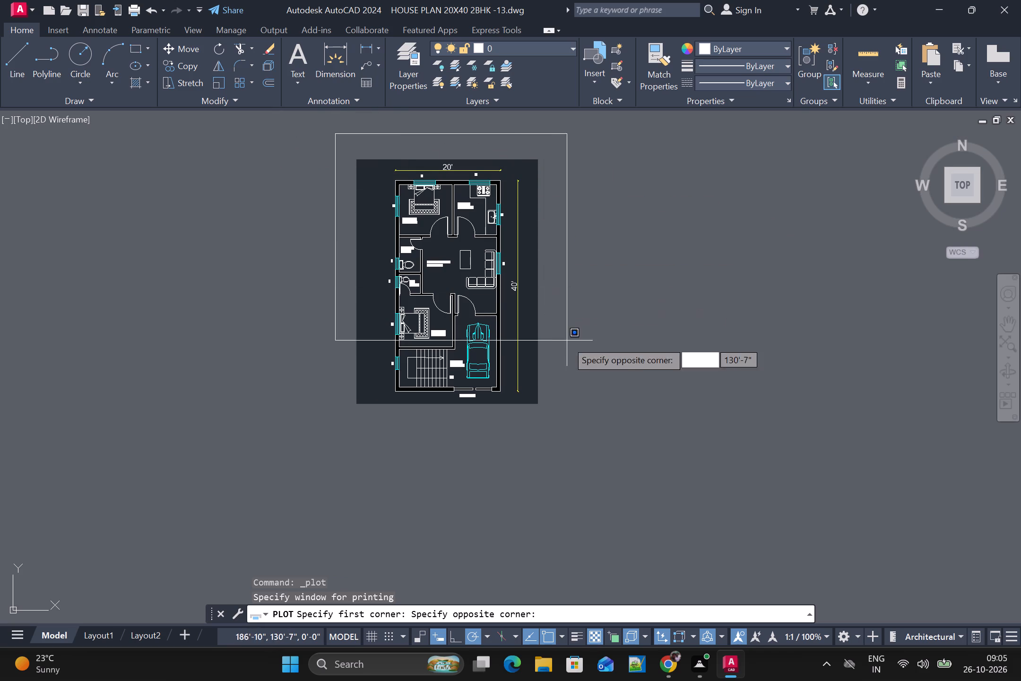
click(554, 419)
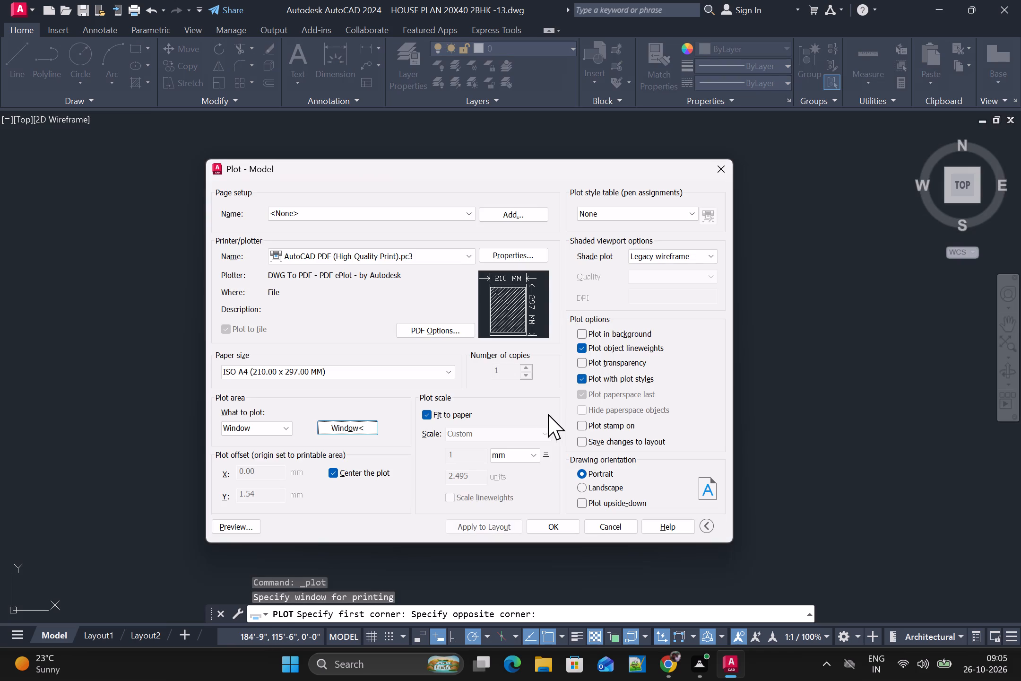
click(484, 529)
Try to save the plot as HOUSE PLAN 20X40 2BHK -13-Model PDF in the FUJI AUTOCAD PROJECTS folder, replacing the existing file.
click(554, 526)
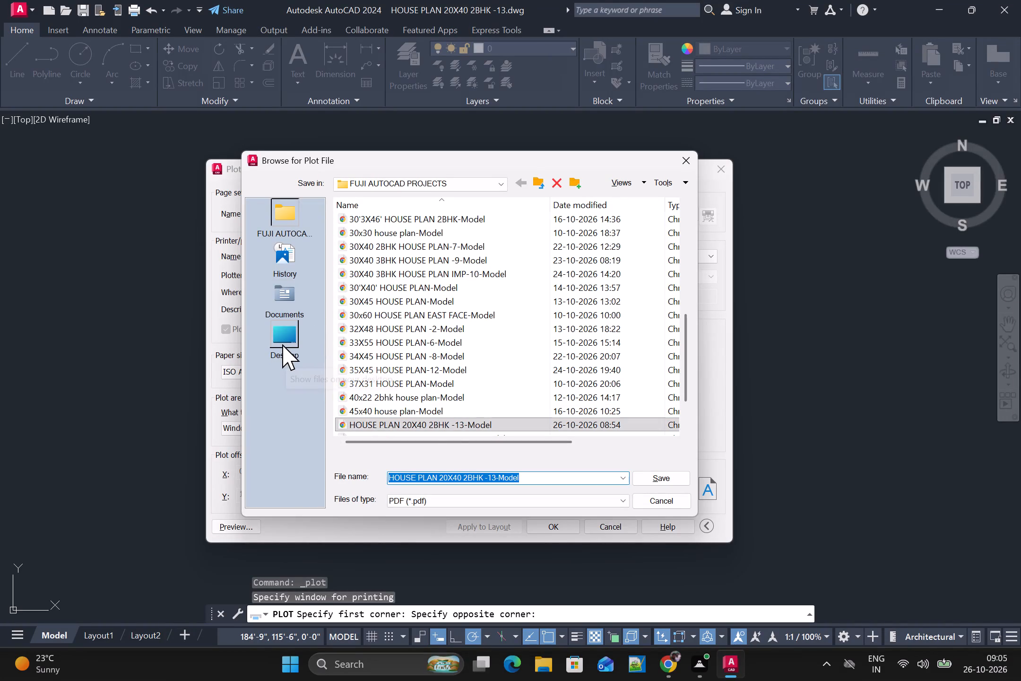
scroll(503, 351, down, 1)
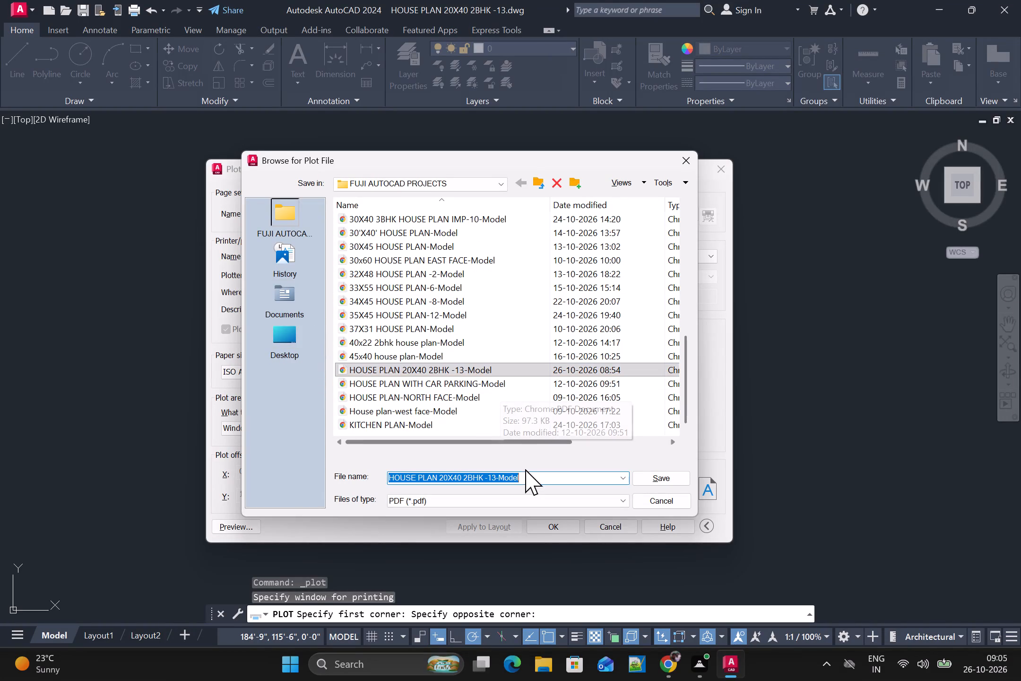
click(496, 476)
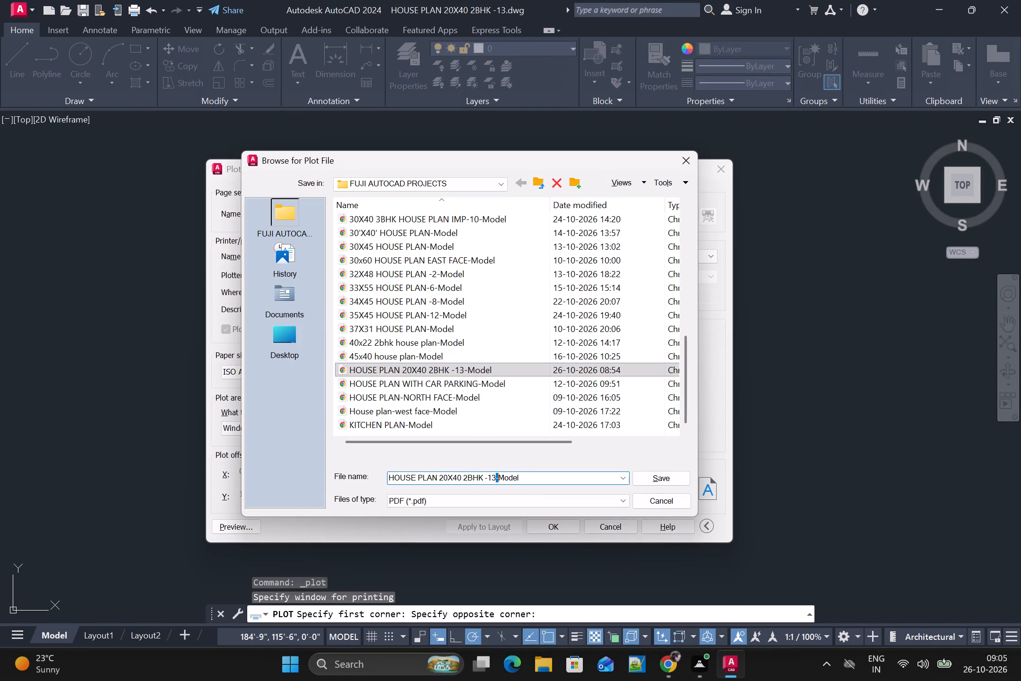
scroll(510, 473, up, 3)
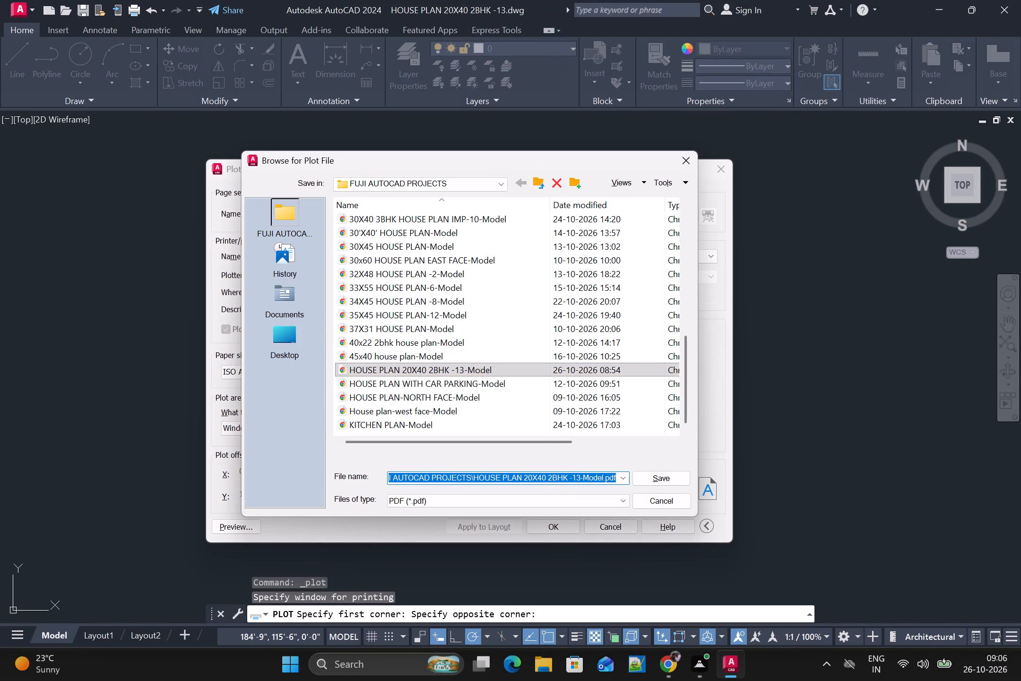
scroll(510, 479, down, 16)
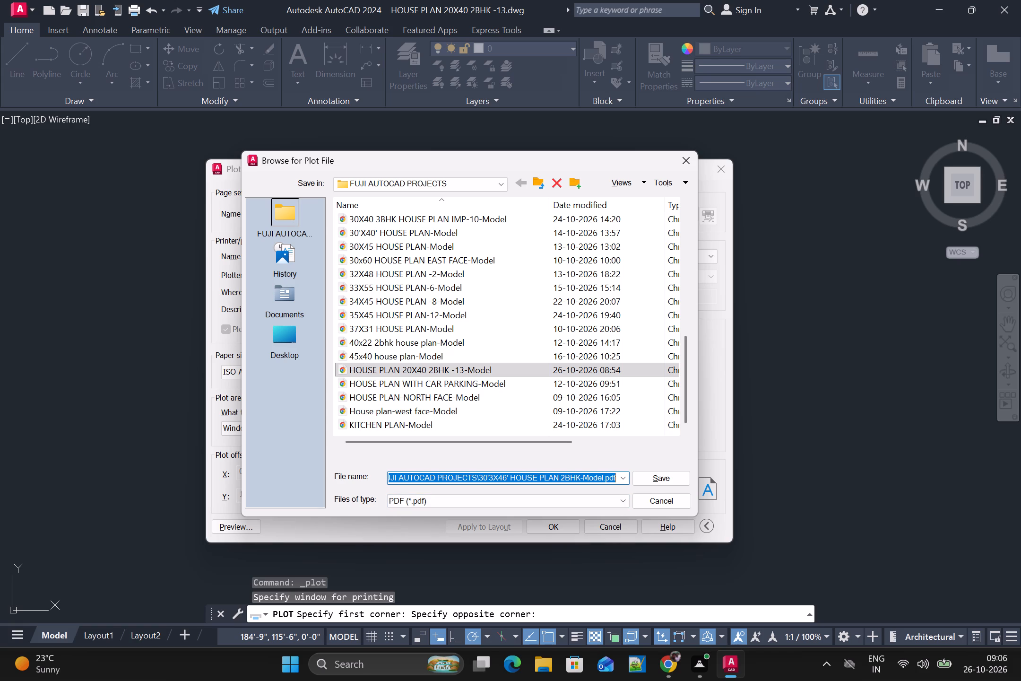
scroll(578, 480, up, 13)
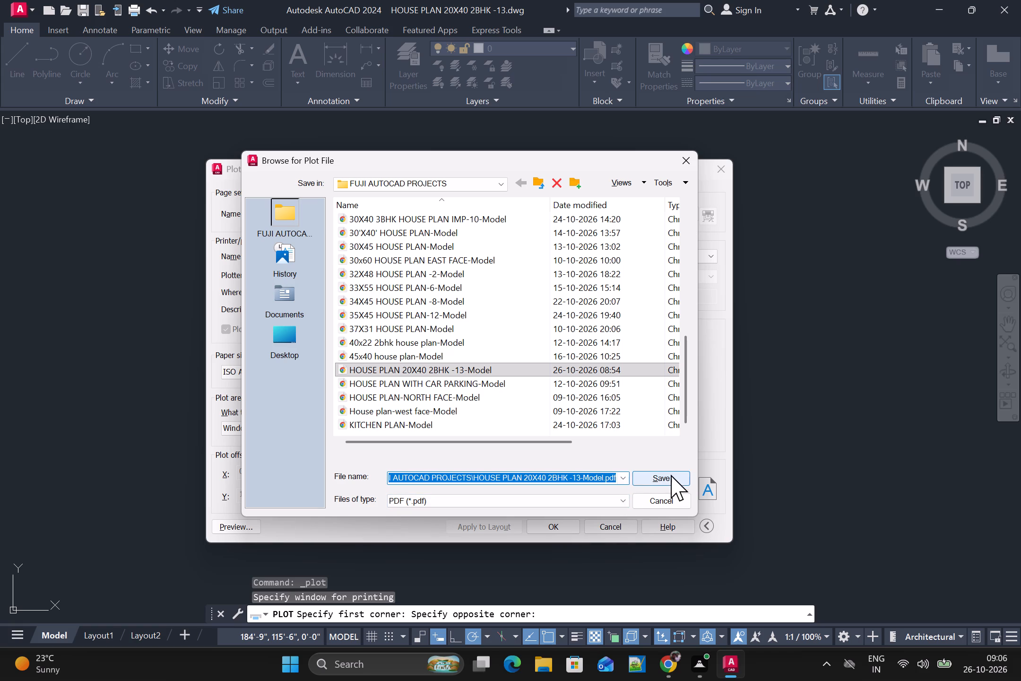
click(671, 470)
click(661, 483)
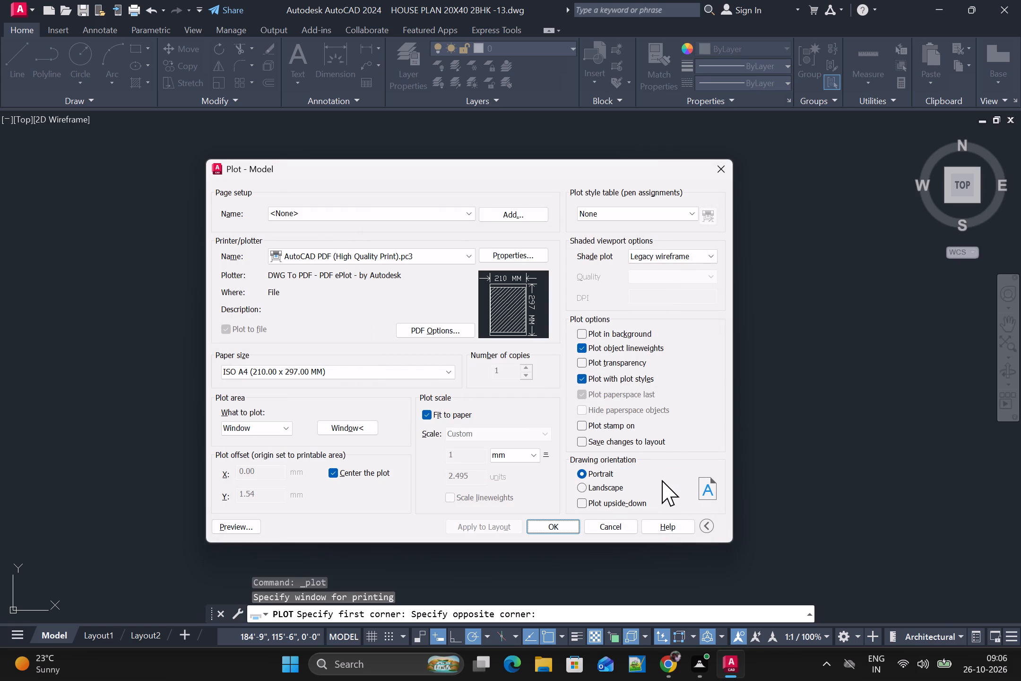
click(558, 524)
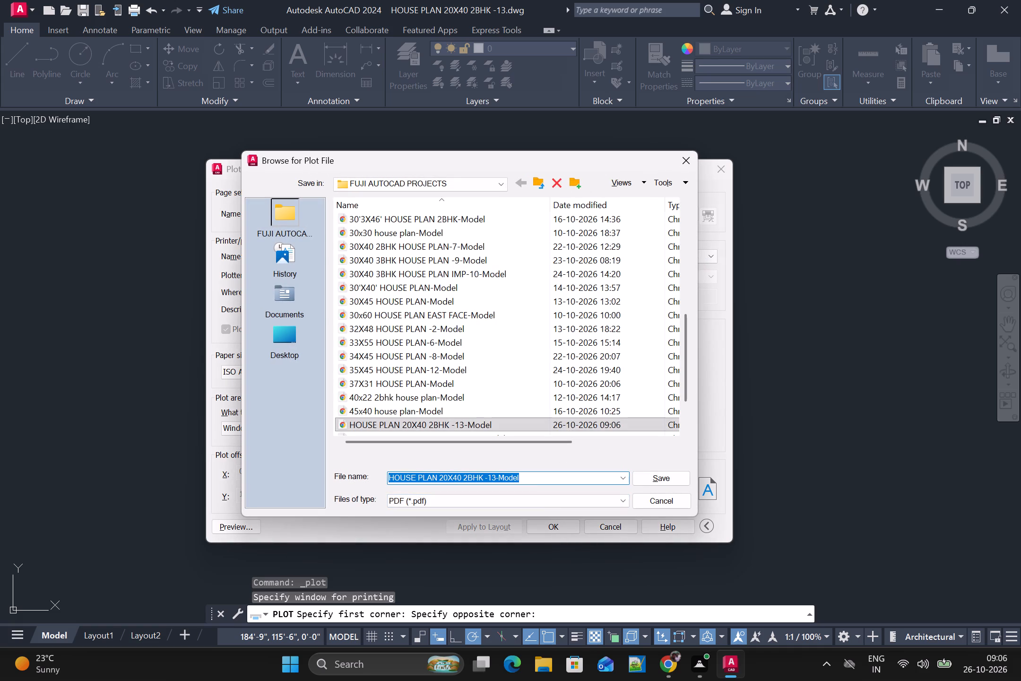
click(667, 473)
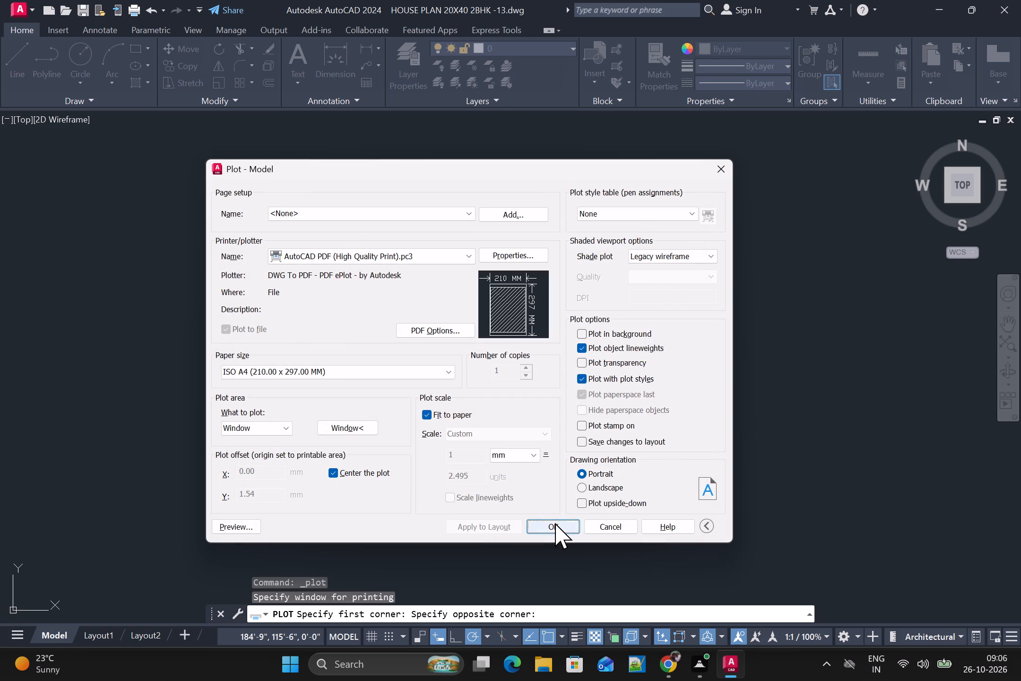
Plot the floor plan to a PDF named HOUSE PLAN 20X40 2BHK -131-Model in FUJI AUTOCAD PROJECTS, agreeing to overwrite.
click(556, 524)
click(535, 480)
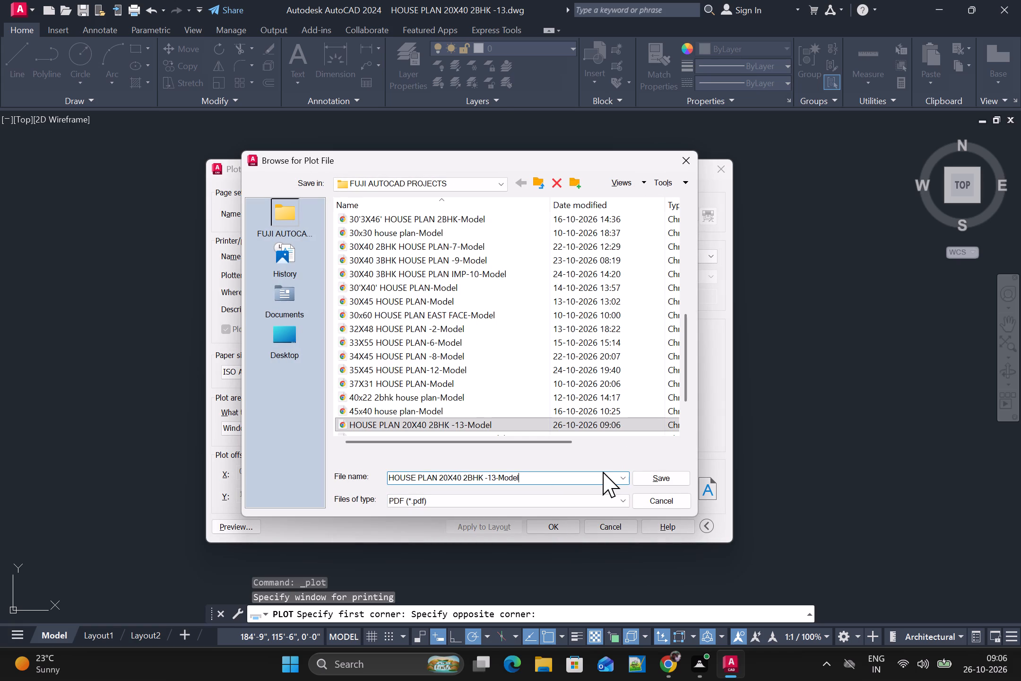
key(Left)
key(Left)
key(Left)
key(Left)
key(Left)
key(Left)
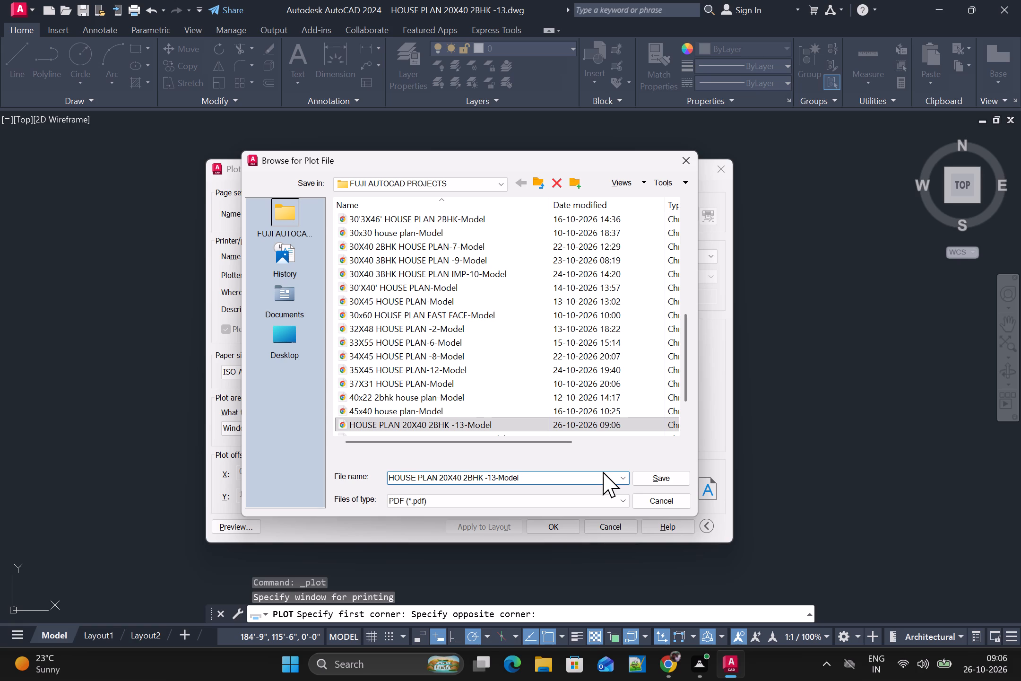
key(1)
key(Return)
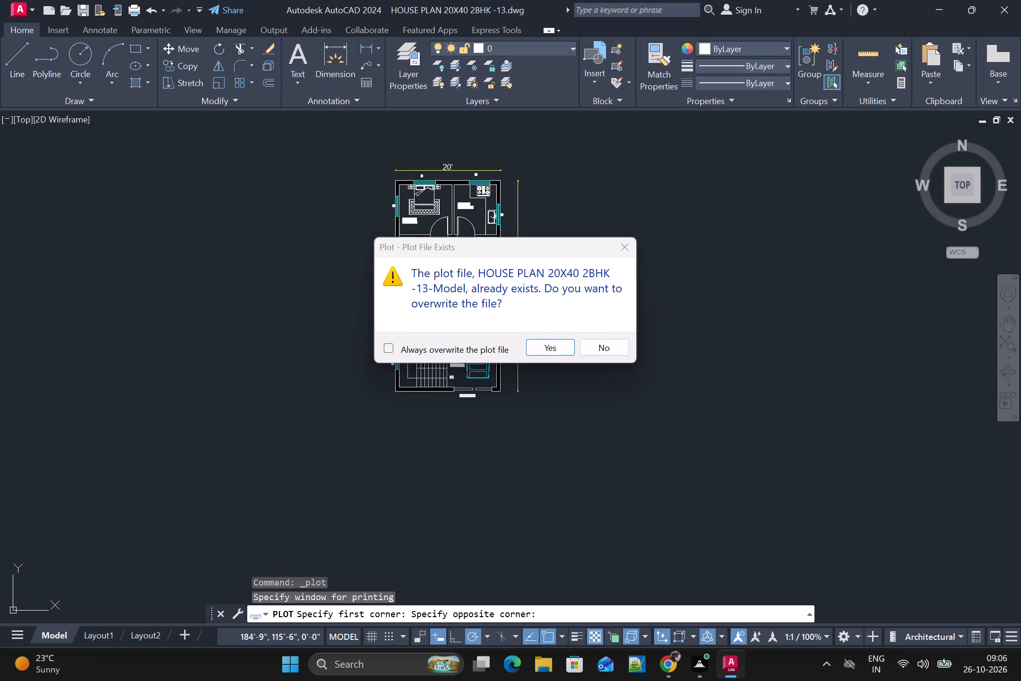
click(554, 353)
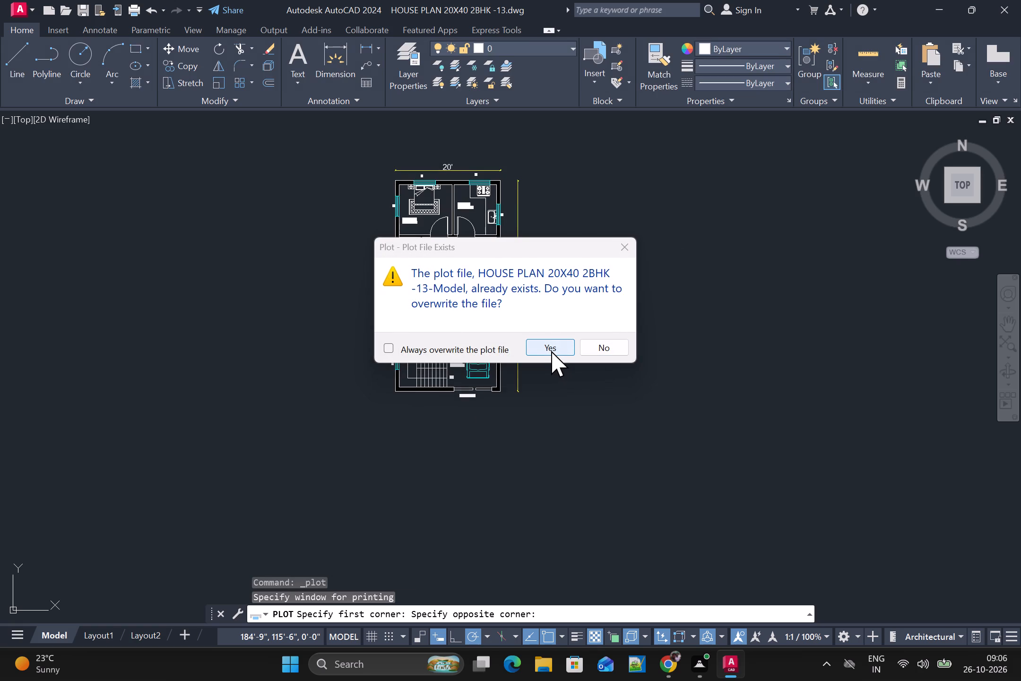
click(551, 346)
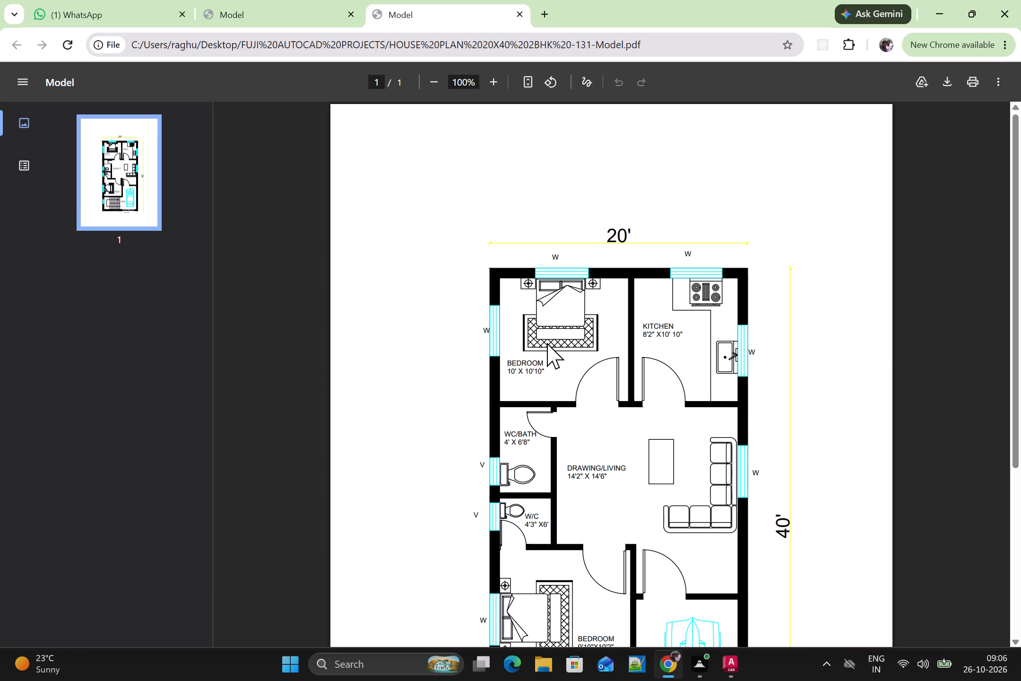
Review the plotted PDF from the top of the floor plan down to the main gate, and leave the PDF window.
scroll(547, 343, down, 2)
scroll(547, 343, up, 1)
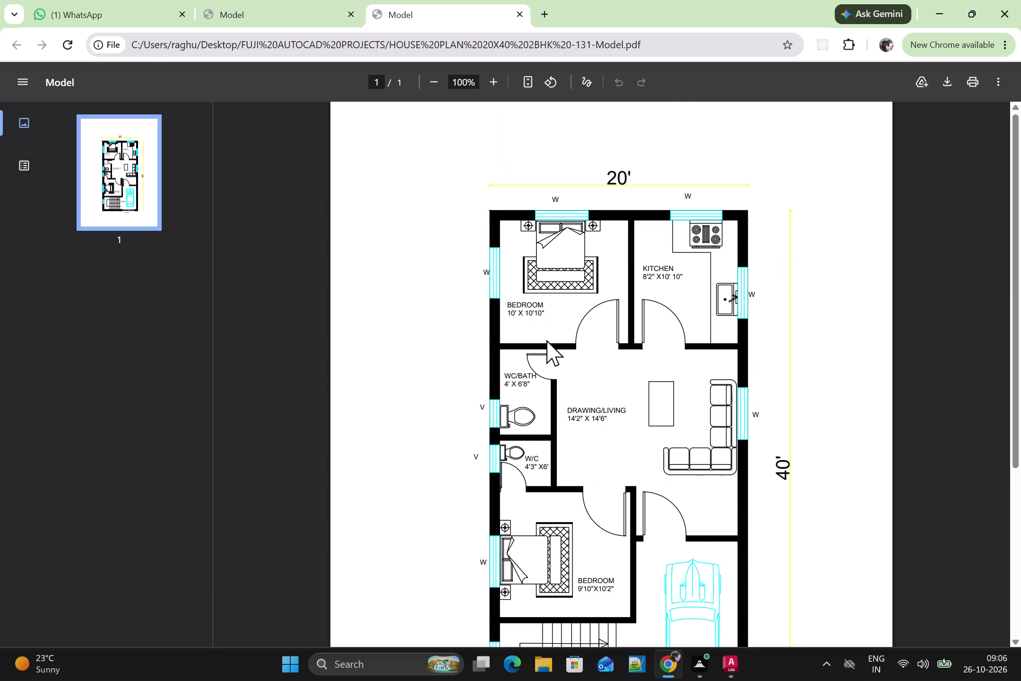
scroll(546, 340, down, 1)
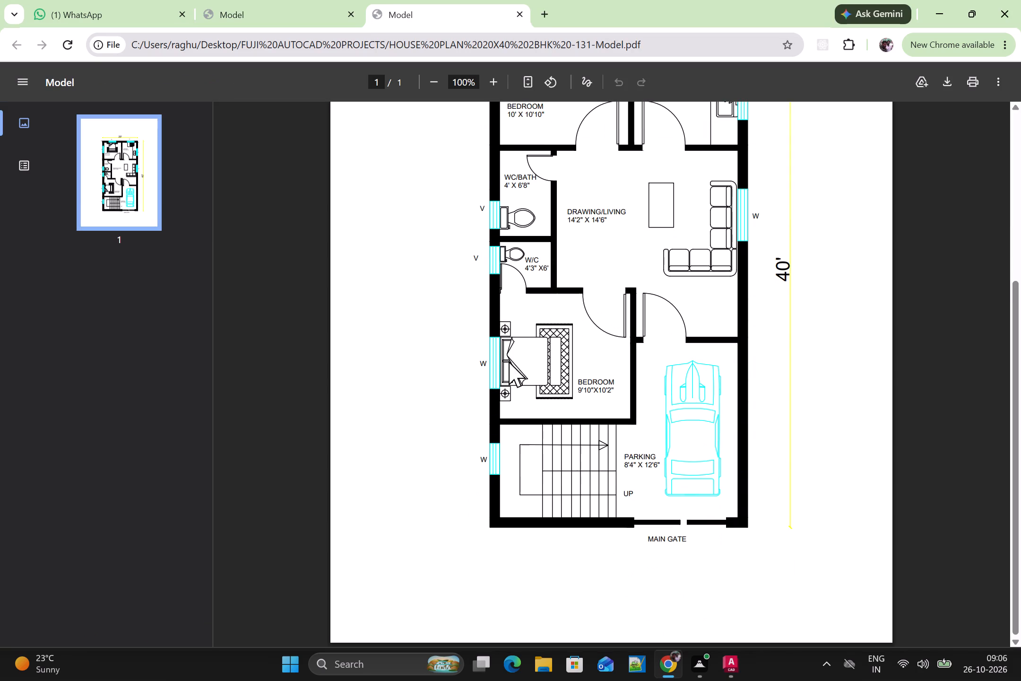
key(alt+Tab)
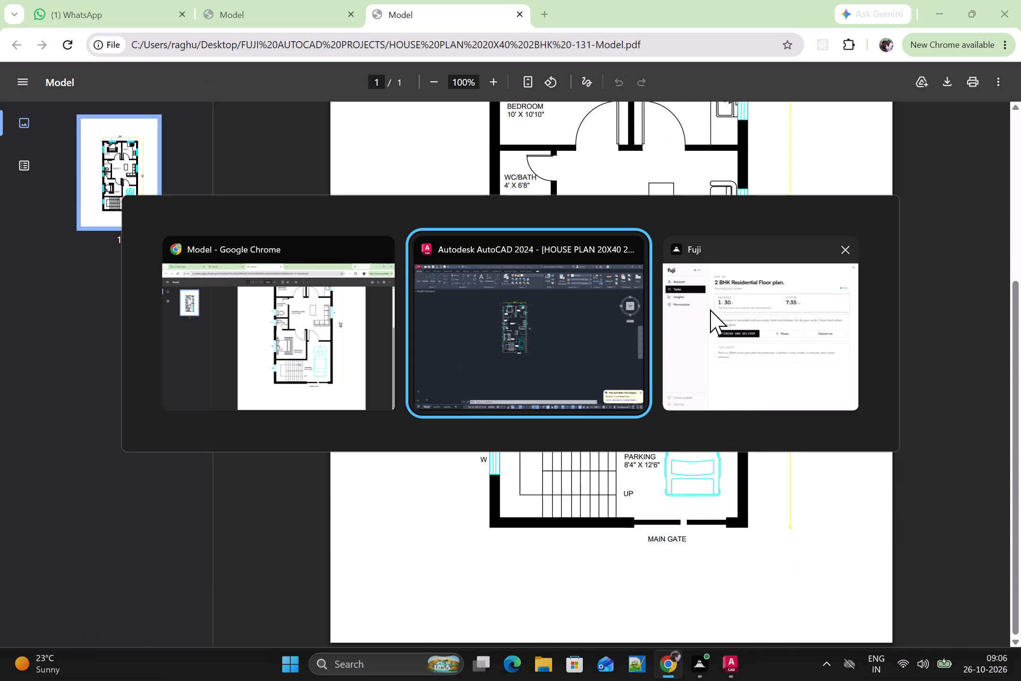
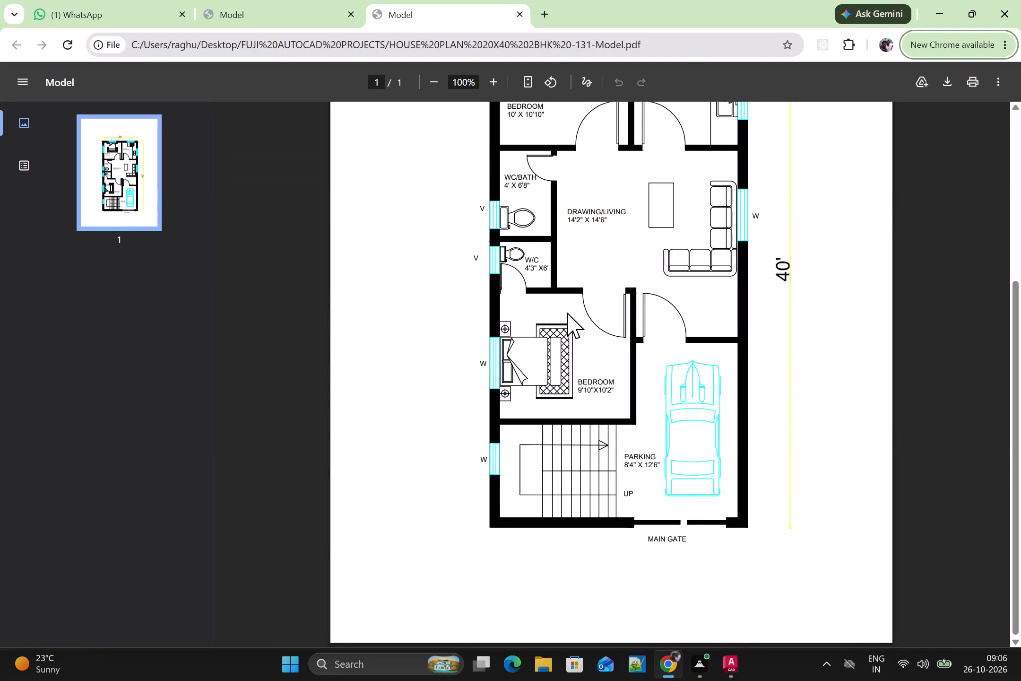
Review the plotted floor plan PDF again between the 20' dimension and the main gate.
scroll(565, 314, down, 1)
scroll(637, 294, down, 1)
scroll(676, 291, down, 2)
scroll(842, 314, up, 3)
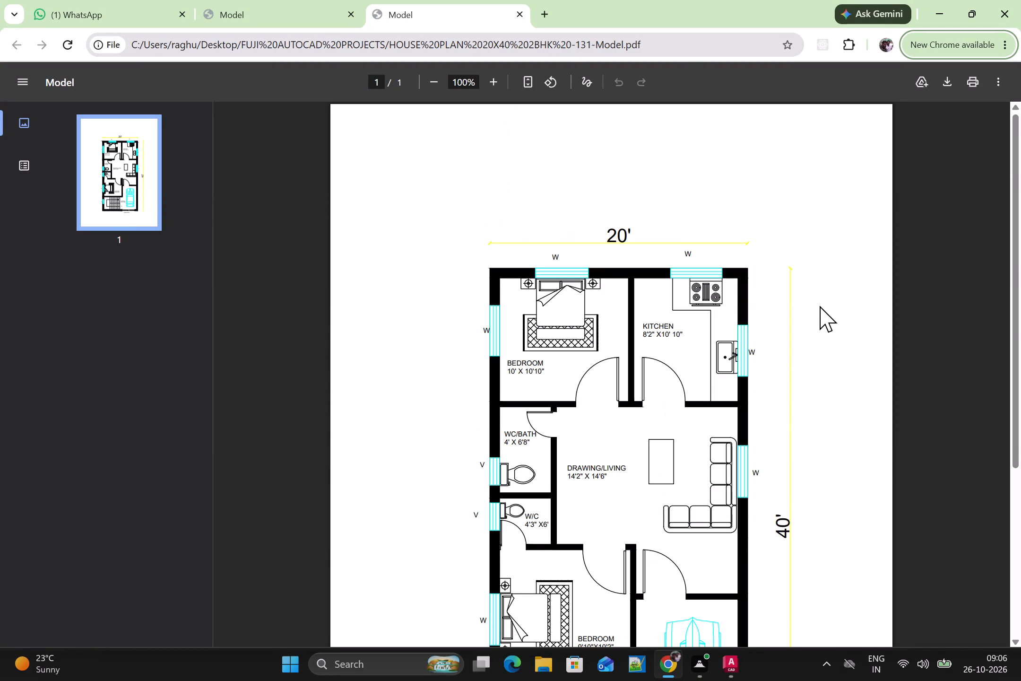
scroll(805, 308, down, 1)
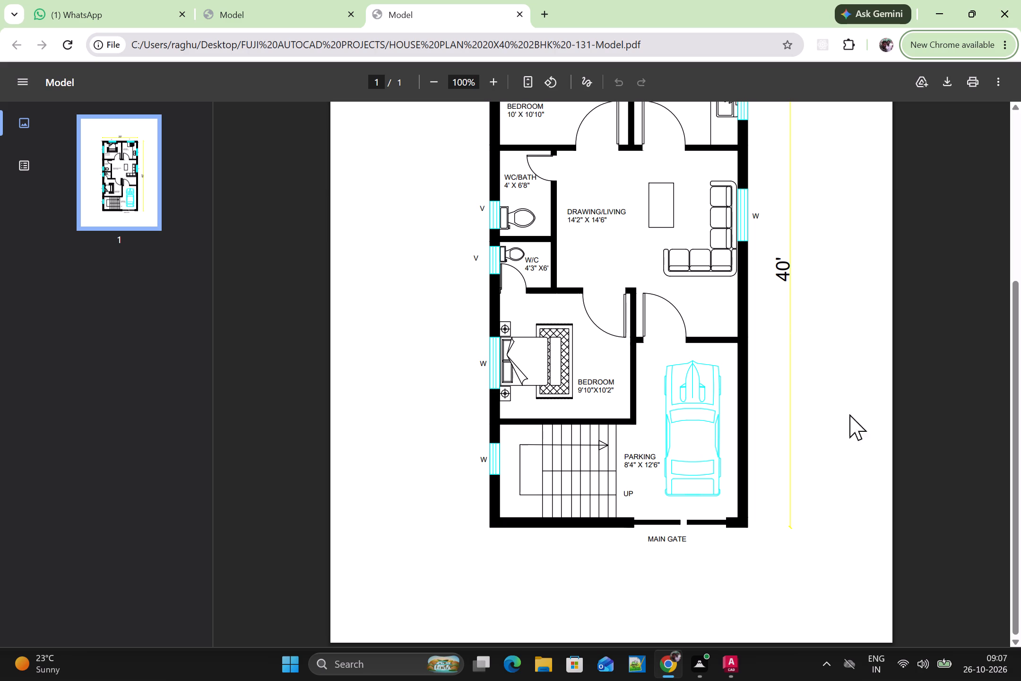
scroll(816, 353, up, 1)
scroll(816, 353, down, 2)
Switch to the AutoCAD drawing and dismiss the plot job notification.
click(740, 592)
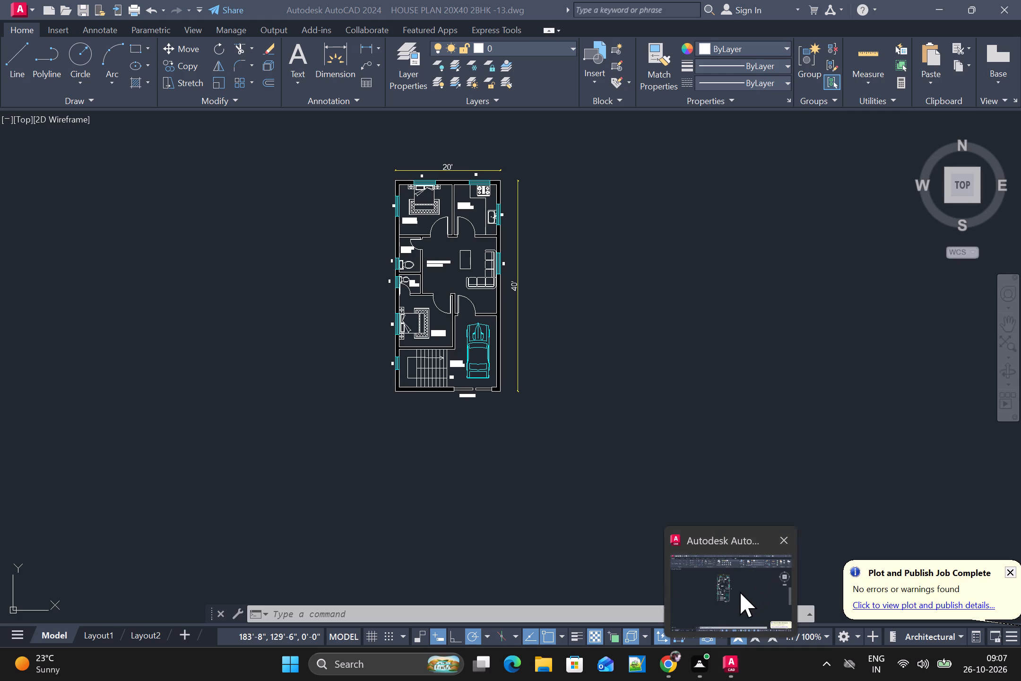
scroll(649, 421, down, 1)
scroll(650, 284, up, 2)
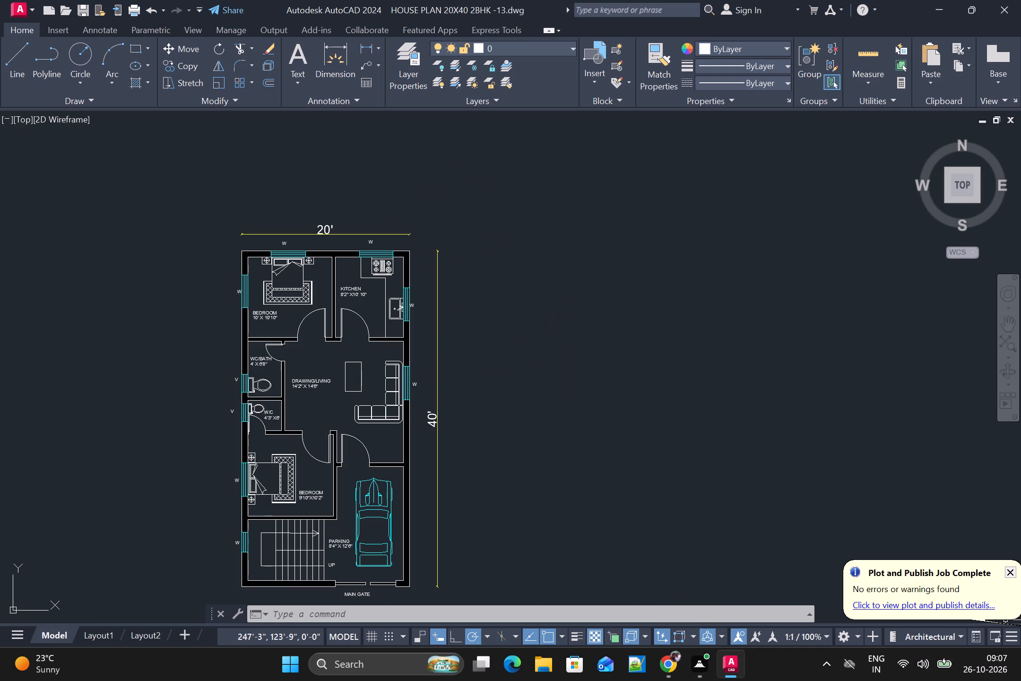
click(1013, 570)
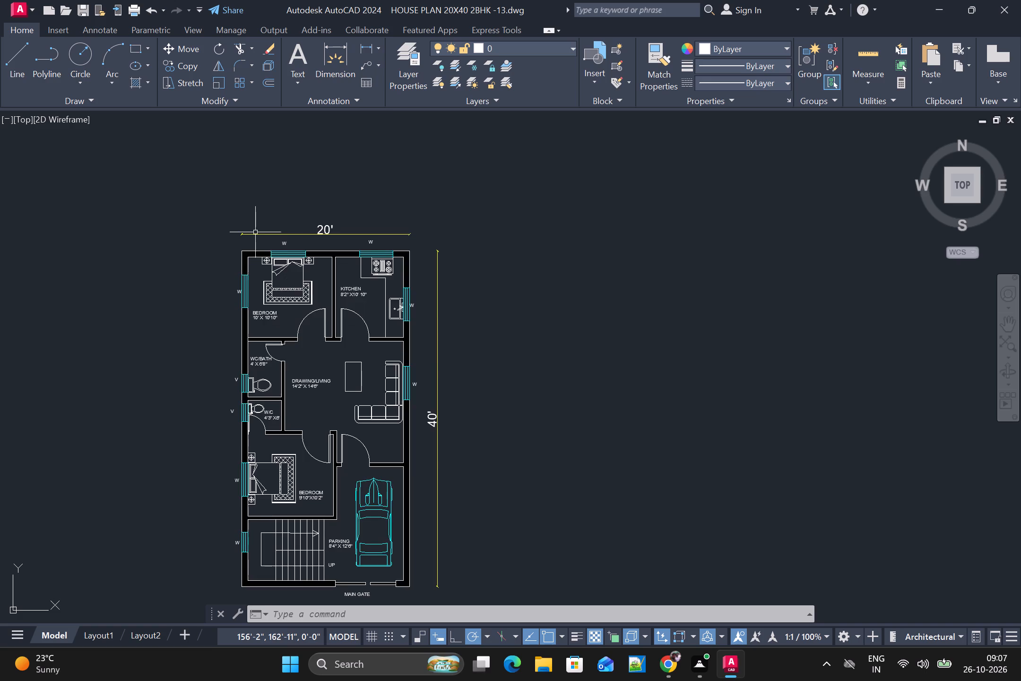
Examine the floor plan drawing from the bedroom and kitchen down to the parking and main gate.
scroll(255, 232, down, 1)
scroll(248, 245, up, 2)
middle_click(367, 277)
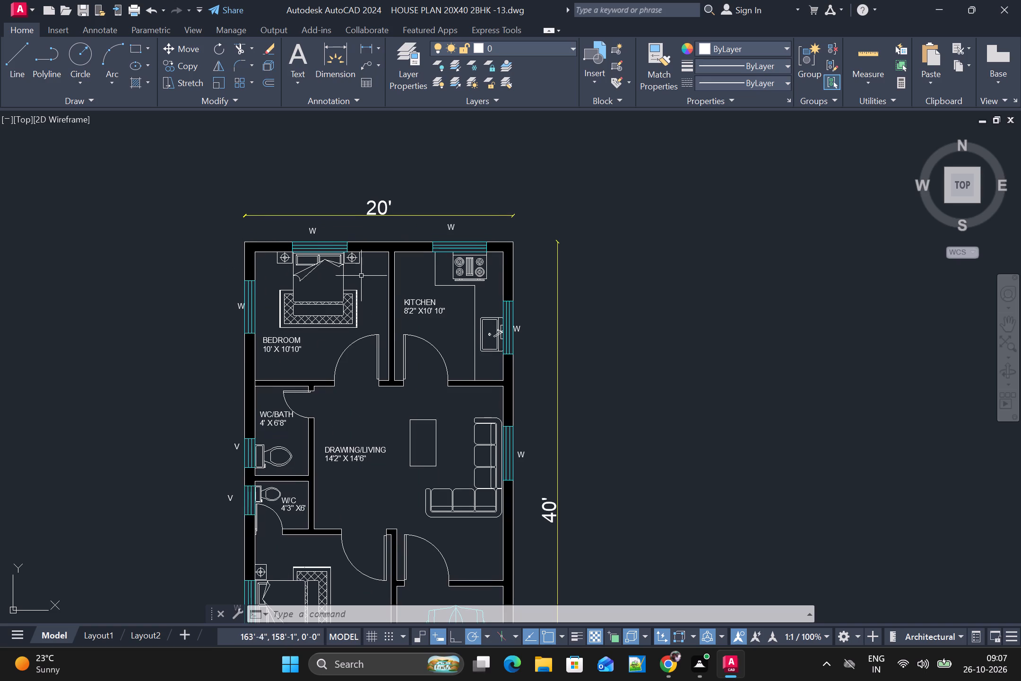
scroll(342, 297, down, 1)
middle_drag(355, 310, 445, 247)
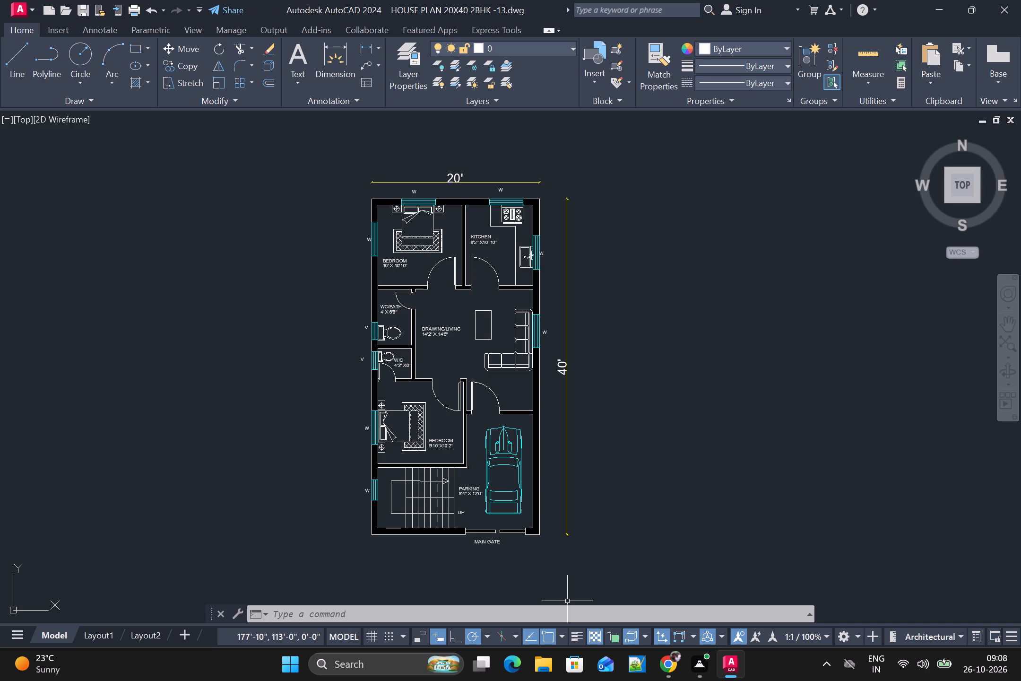
scroll(633, 443, up, 3)
scroll(644, 451, down, 2)
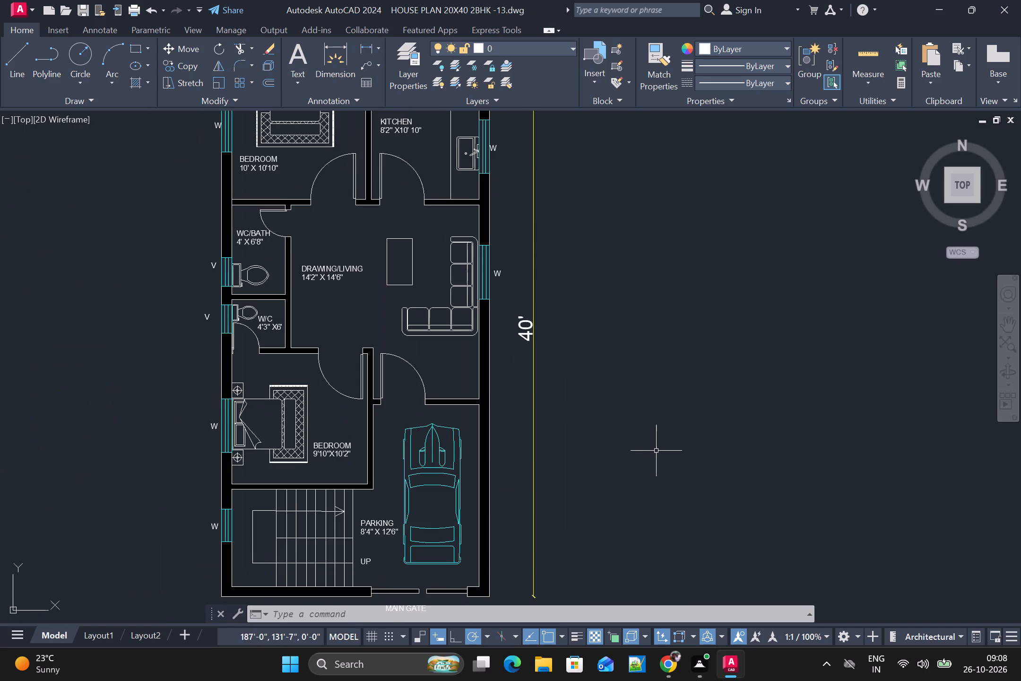
middle_drag(679, 462, 717, 476)
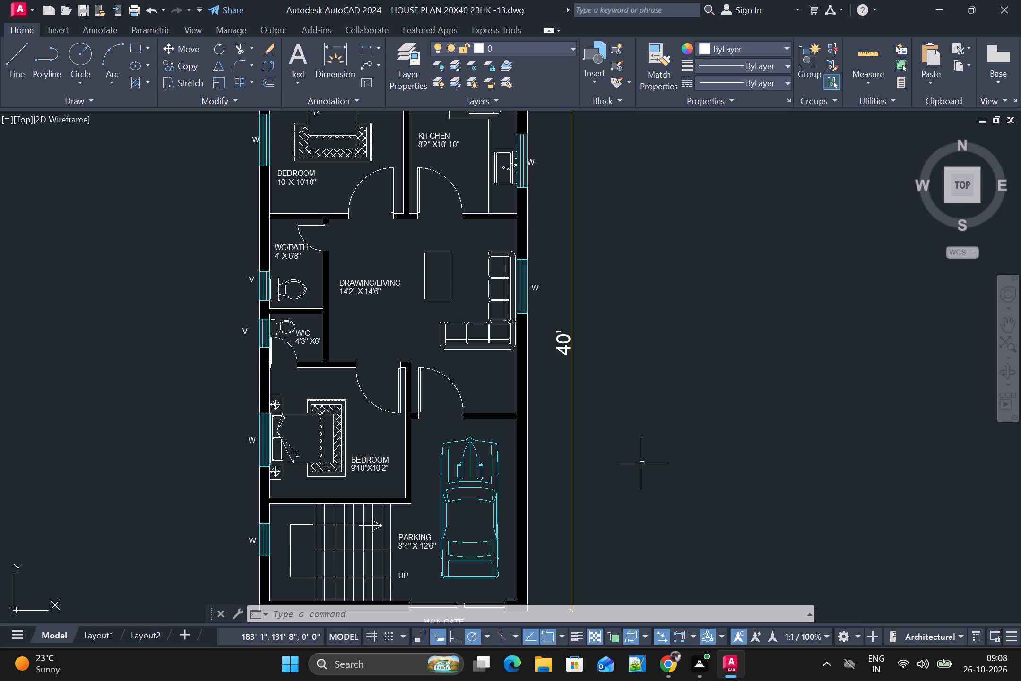
scroll(646, 432, down, 1)
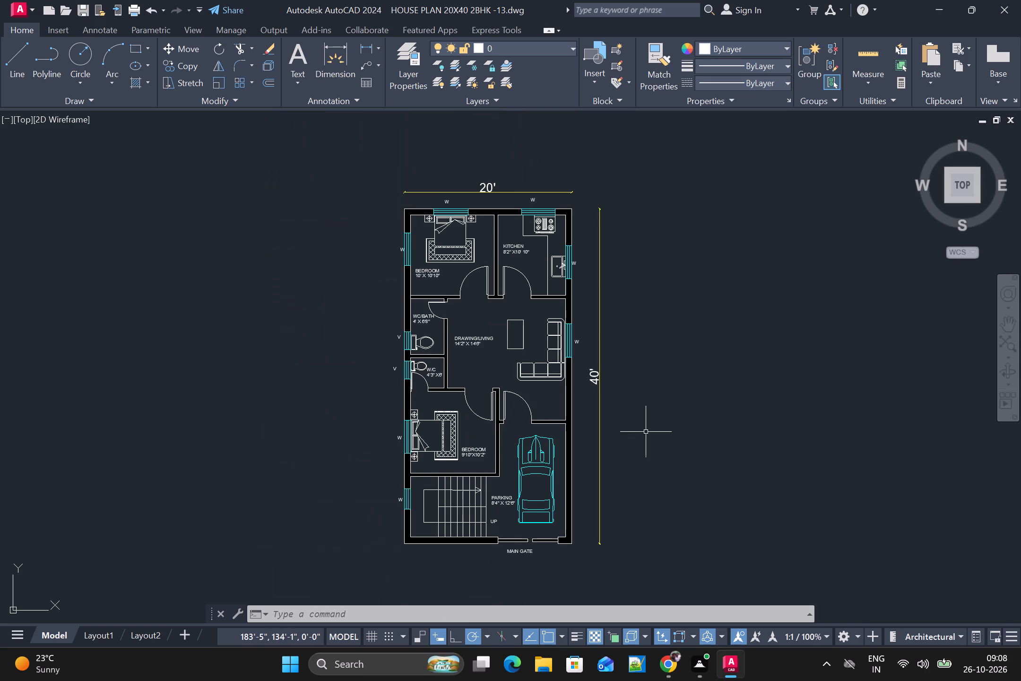
middle_drag(653, 330, 577, 396)
scroll(542, 387, up, 1)
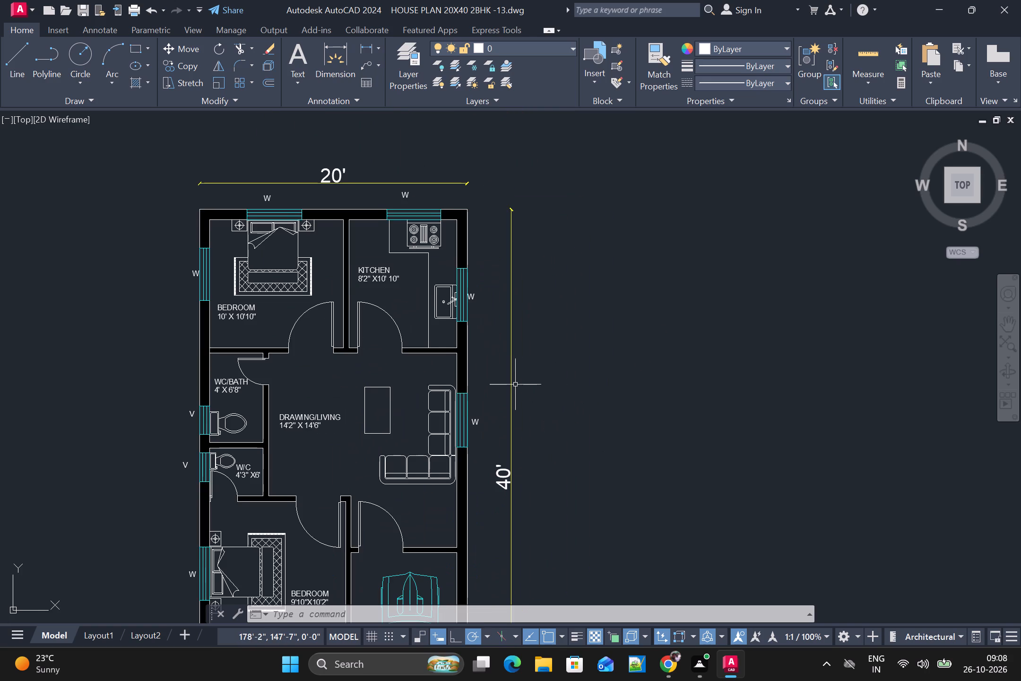
middle_drag(519, 384, 581, 350)
scroll(496, 372, up, 1)
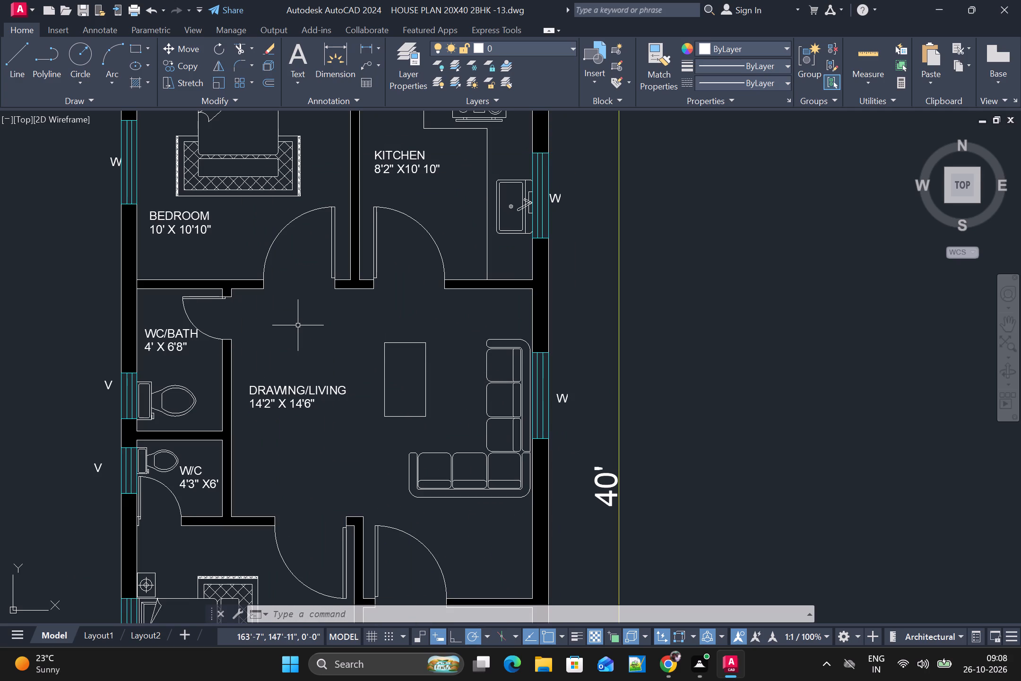
Draw a rectangle about 1'-5" by 2'-9" overlapping the table in the drawing/living room, beside the sofa.
text(REC)
key(space)
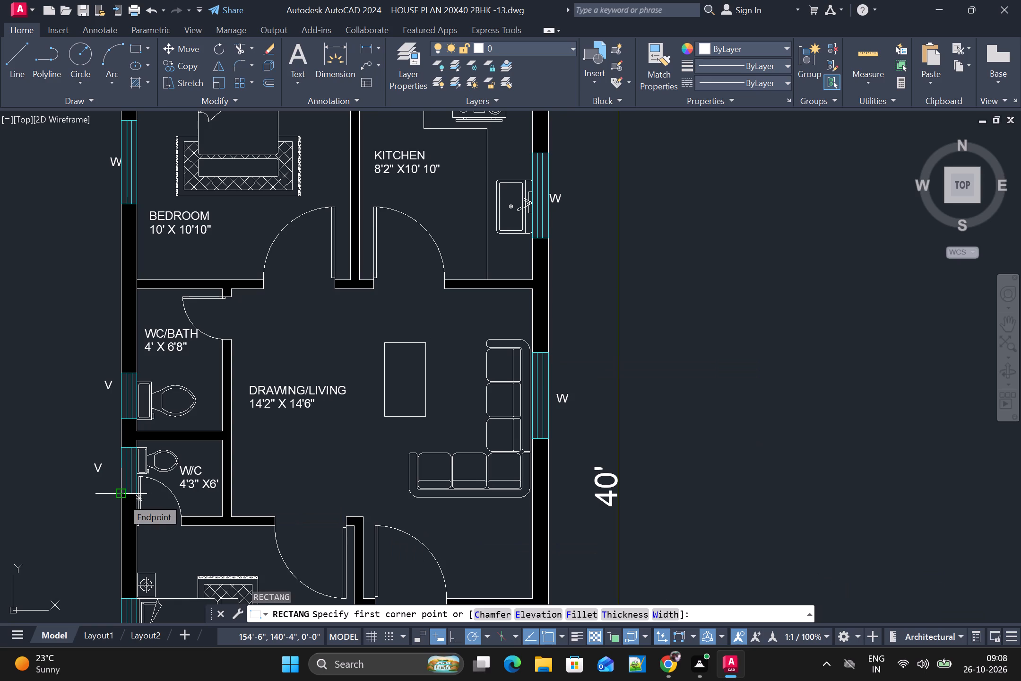
scroll(456, 335, up, 2)
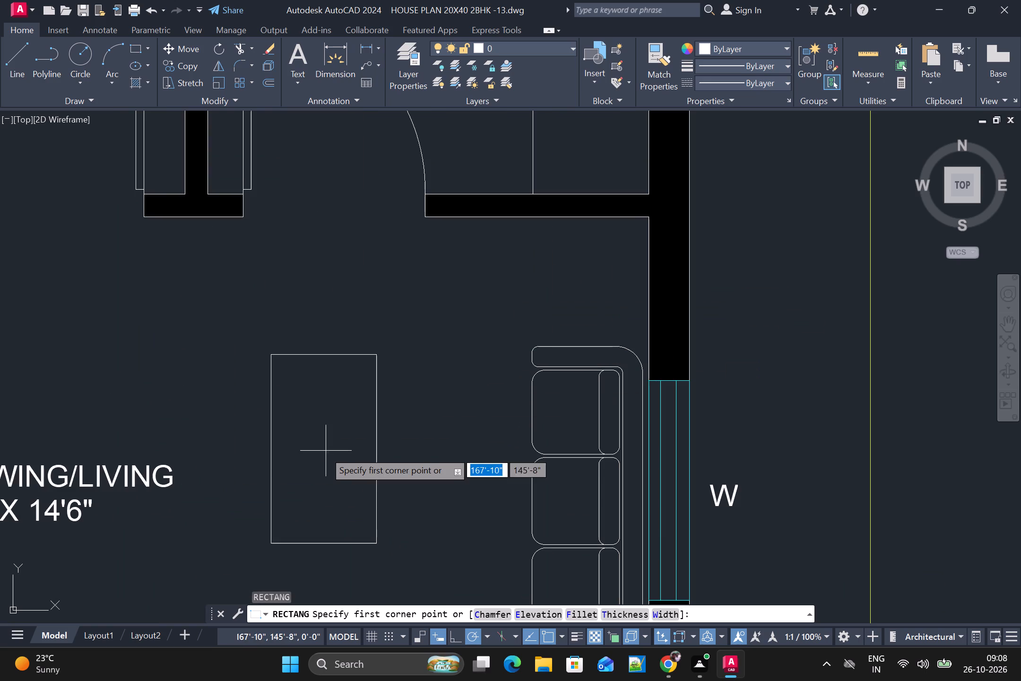
scroll(307, 455, down, 1)
middle_drag(308, 457, 313, 384)
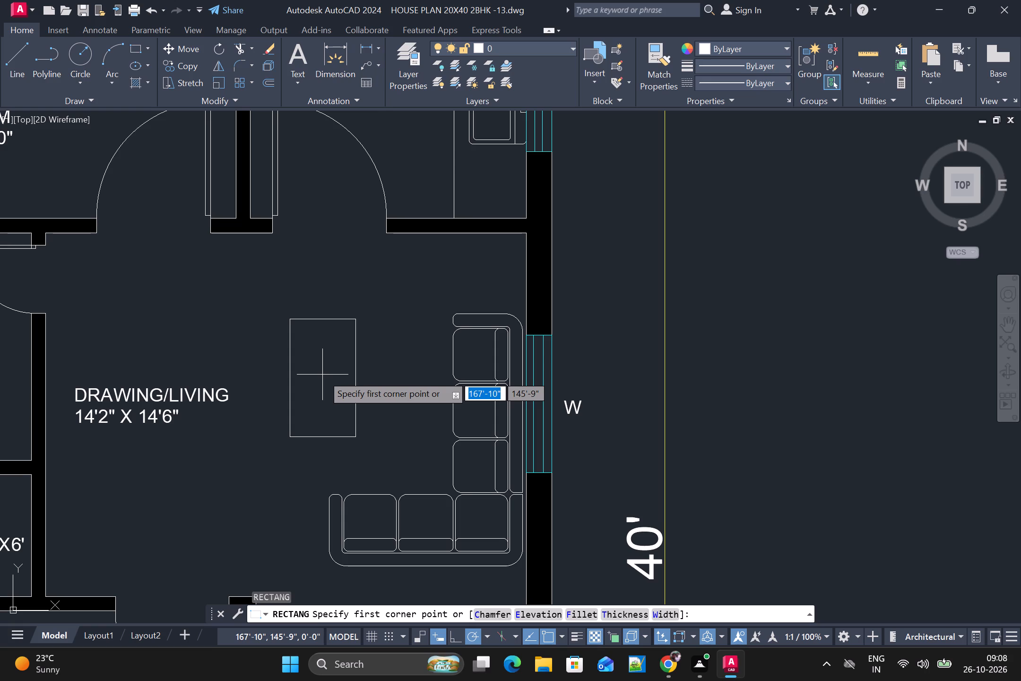
click(322, 375)
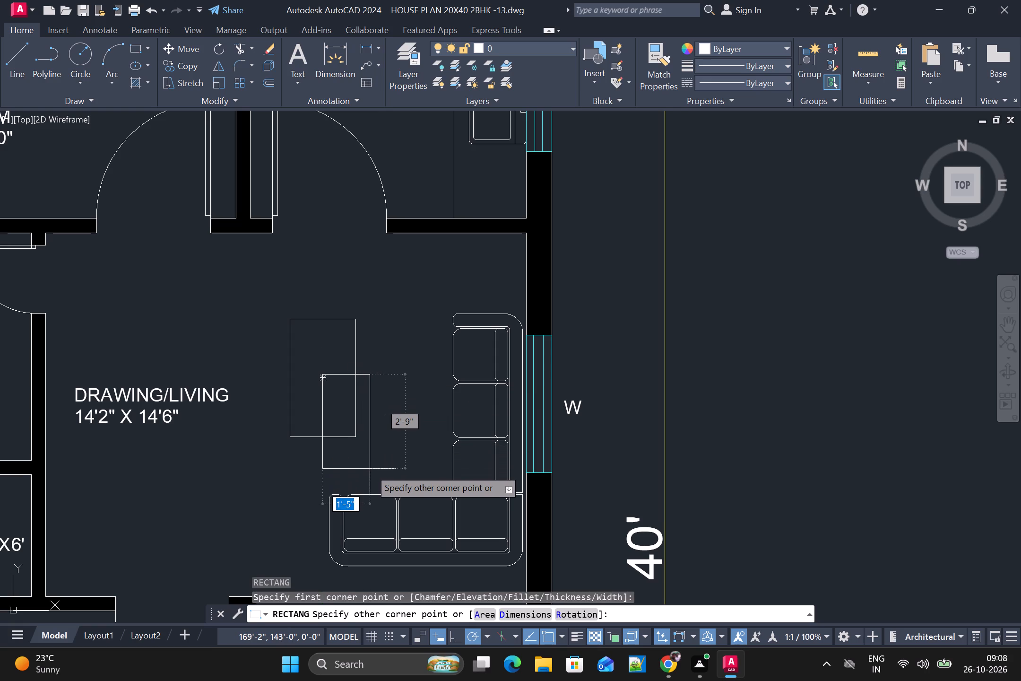
click(370, 469)
Examine the whole floor plan and its furniture, including the overlapping table rectangles in the living room.
scroll(439, 435, down, 1)
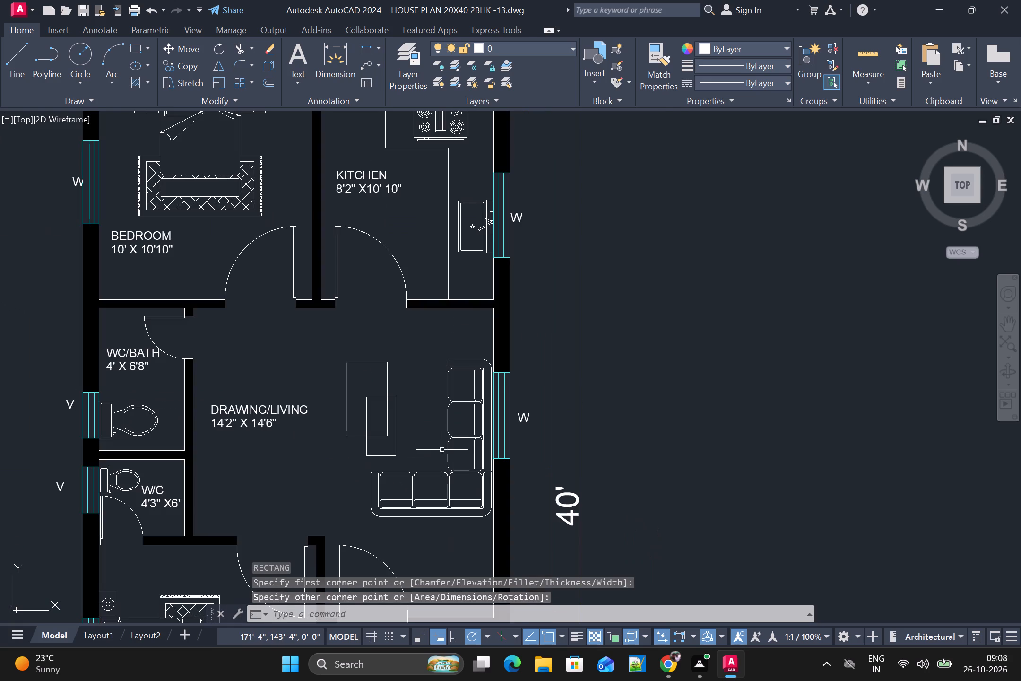
scroll(398, 424, down, 2)
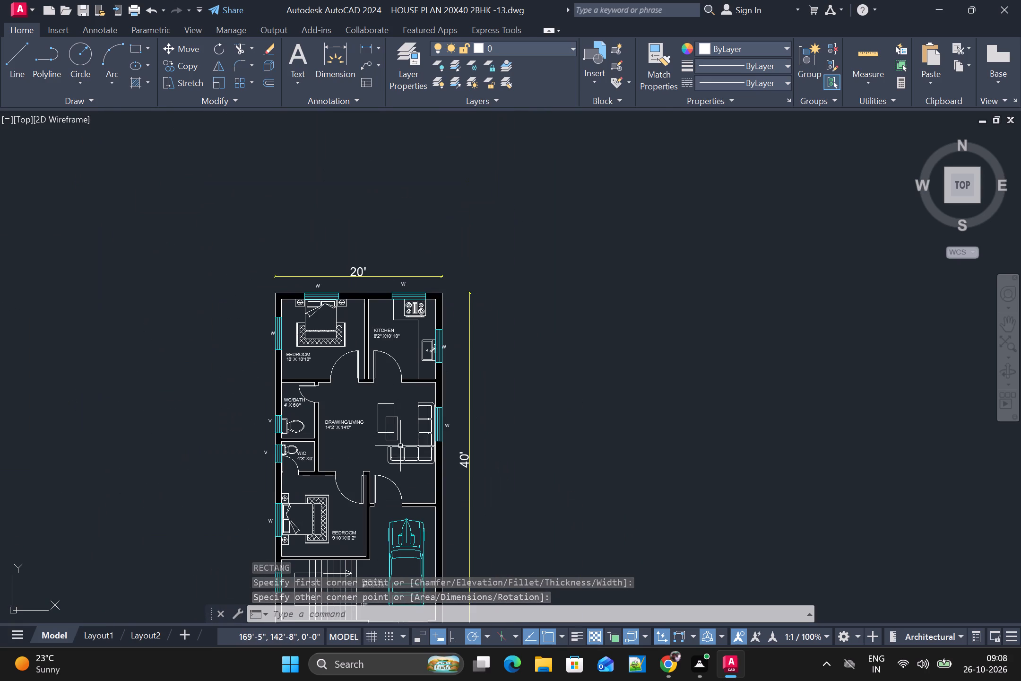
middle_drag(432, 453, 362, 374)
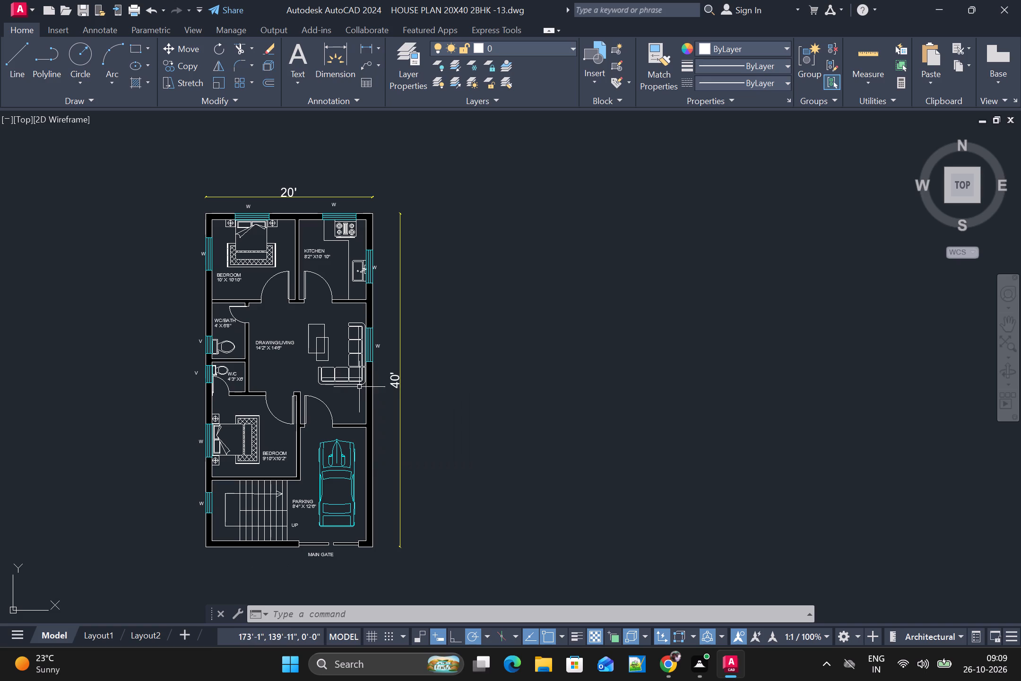
scroll(308, 367, up, 1)
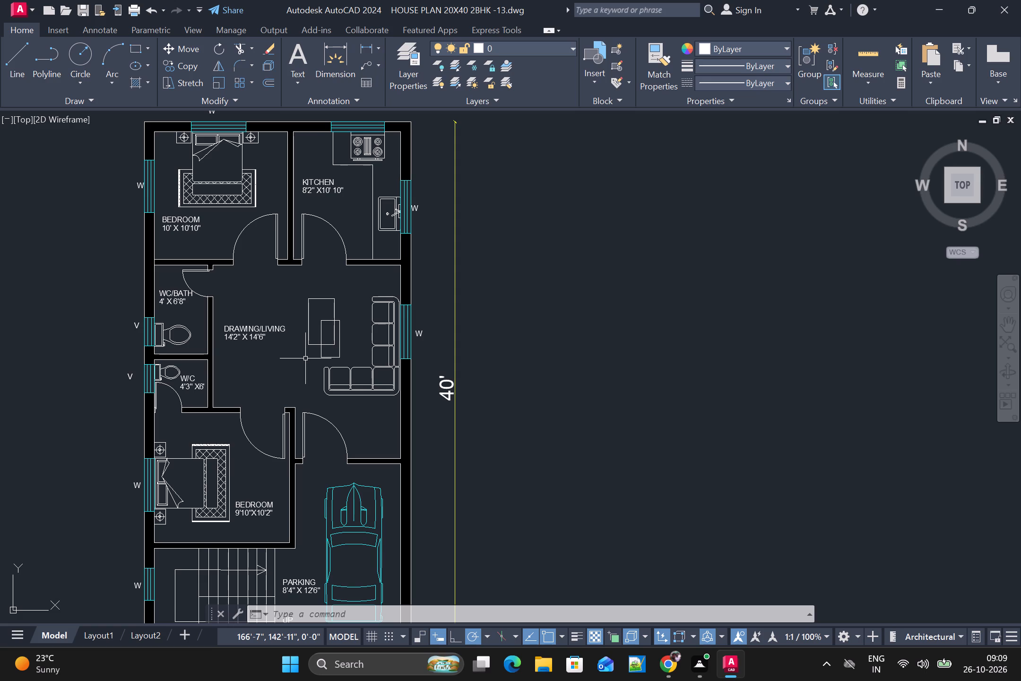
scroll(305, 358, down, 1)
scroll(305, 358, up, 1)
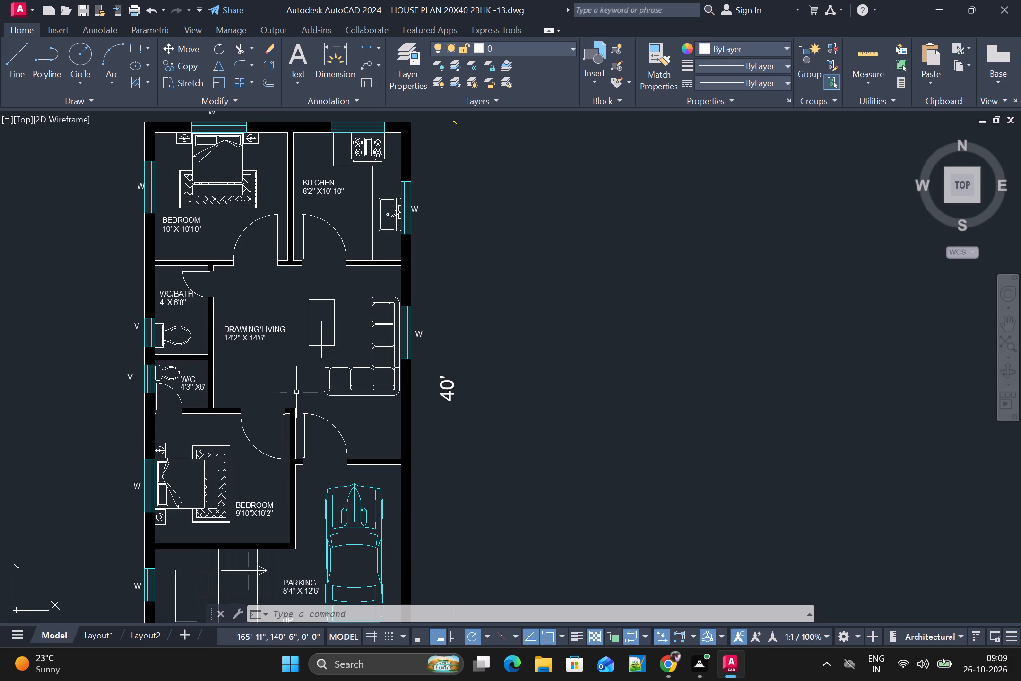
scroll(748, 288, down, 1)
scroll(678, 333, up, 1)
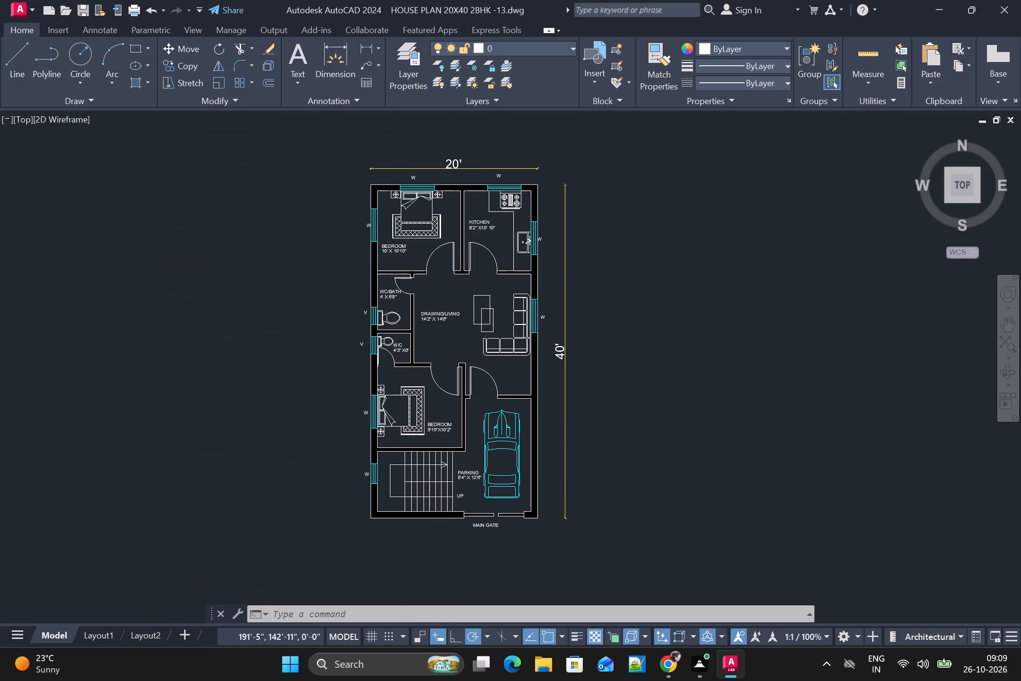
scroll(663, 324, down, 1)
scroll(663, 324, up, 1)
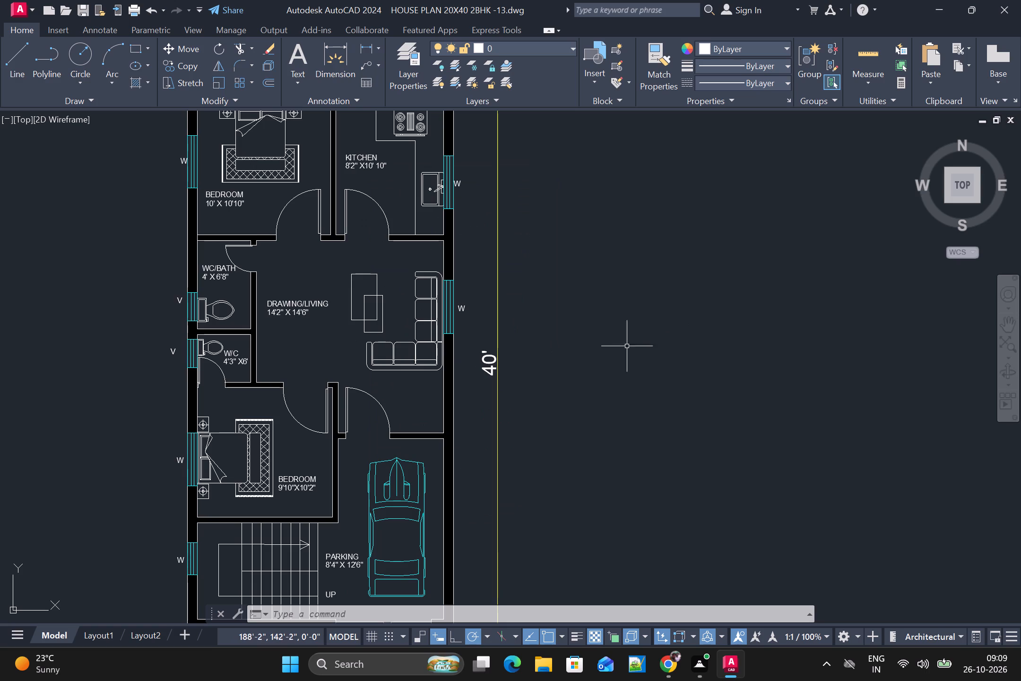
middle_drag(363, 386, 389, 447)
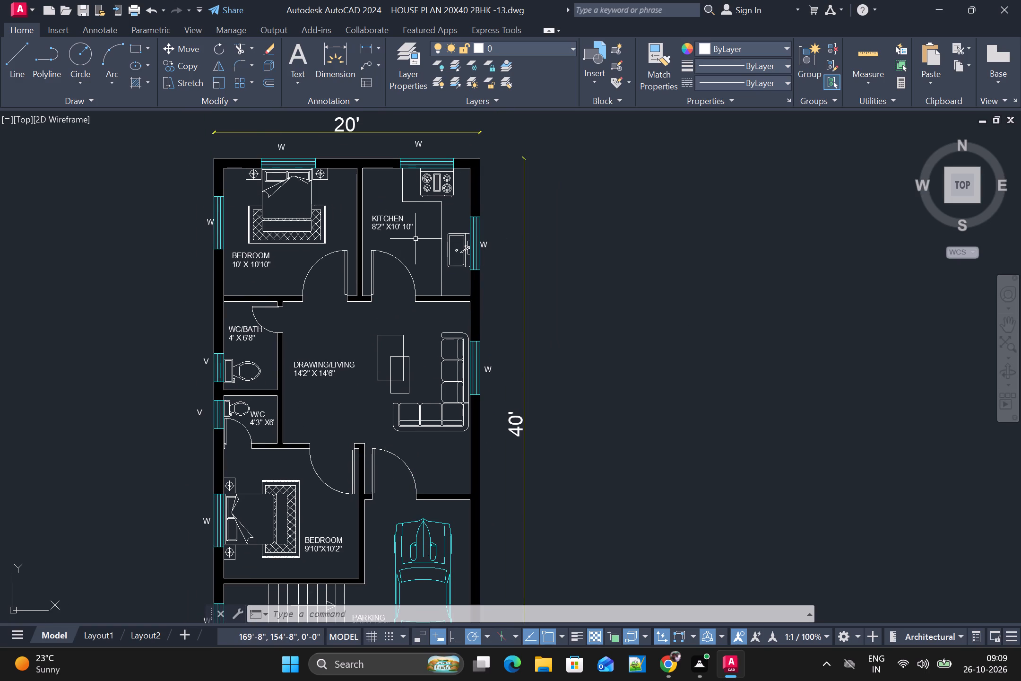
scroll(407, 238, up, 1)
scroll(405, 238, down, 2)
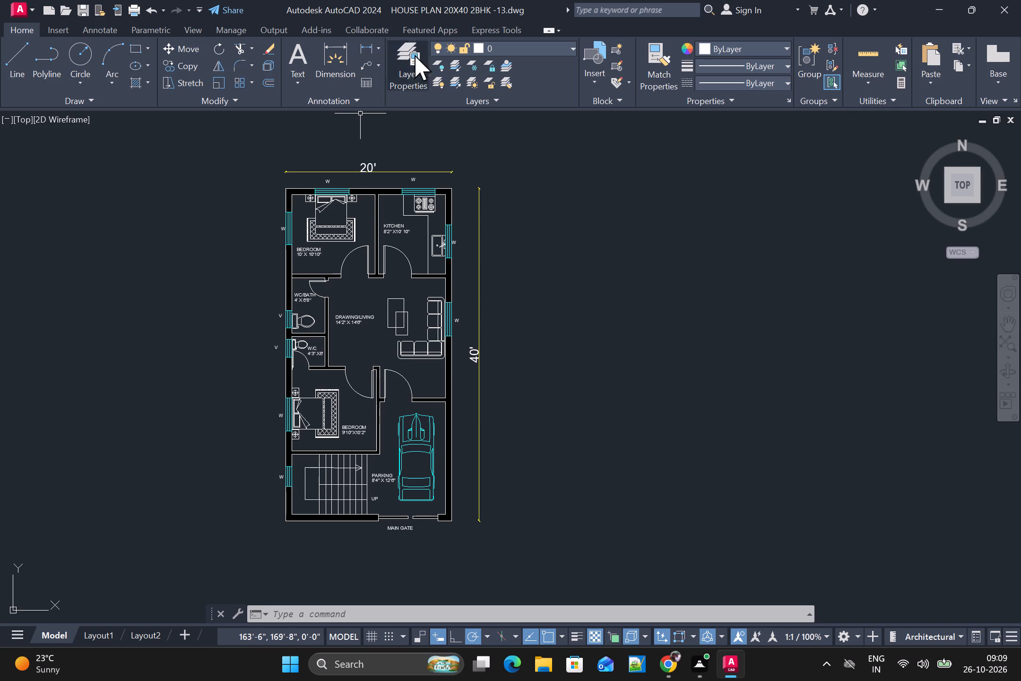
Create a new layer named BEDS and set its colour to index 15.
drag(418, 66, 423, 65)
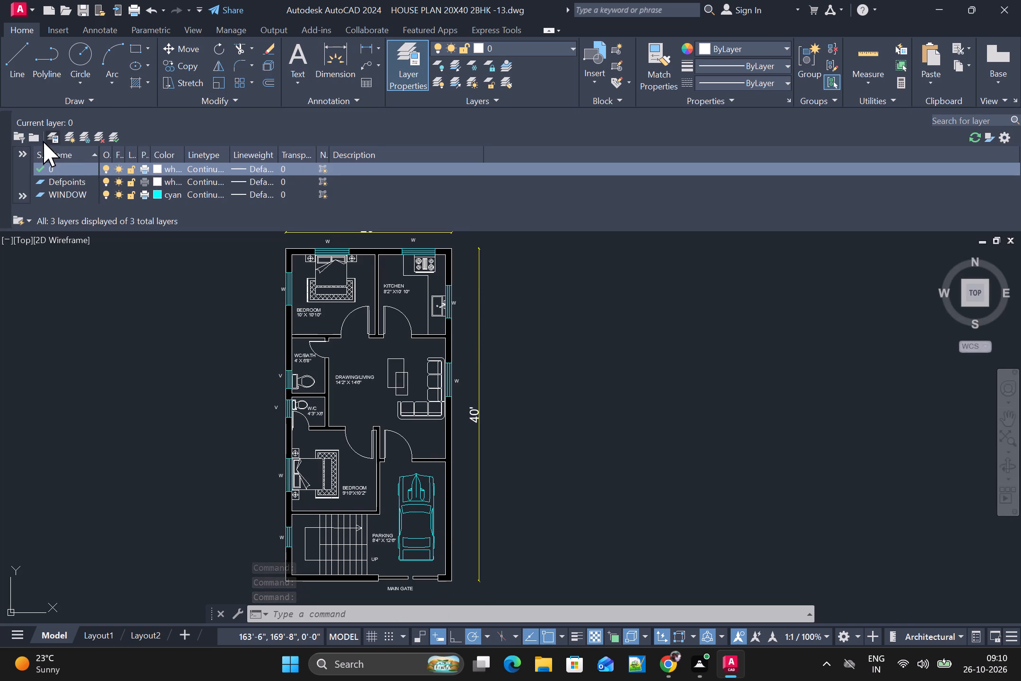
click(75, 138)
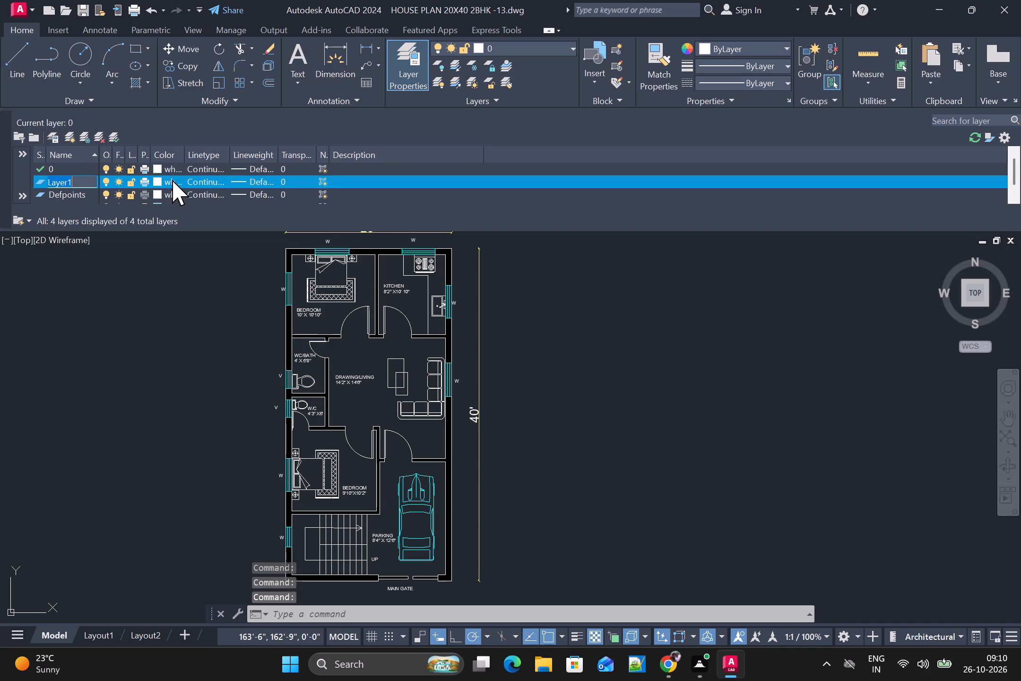
key(b)
text(EDS)
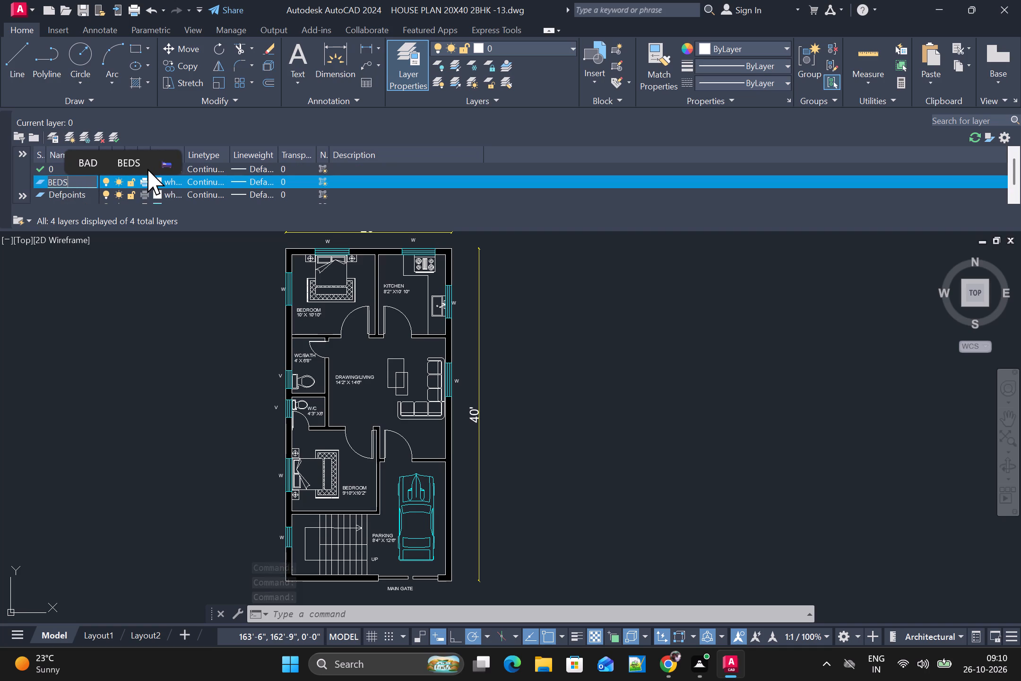
key(Return)
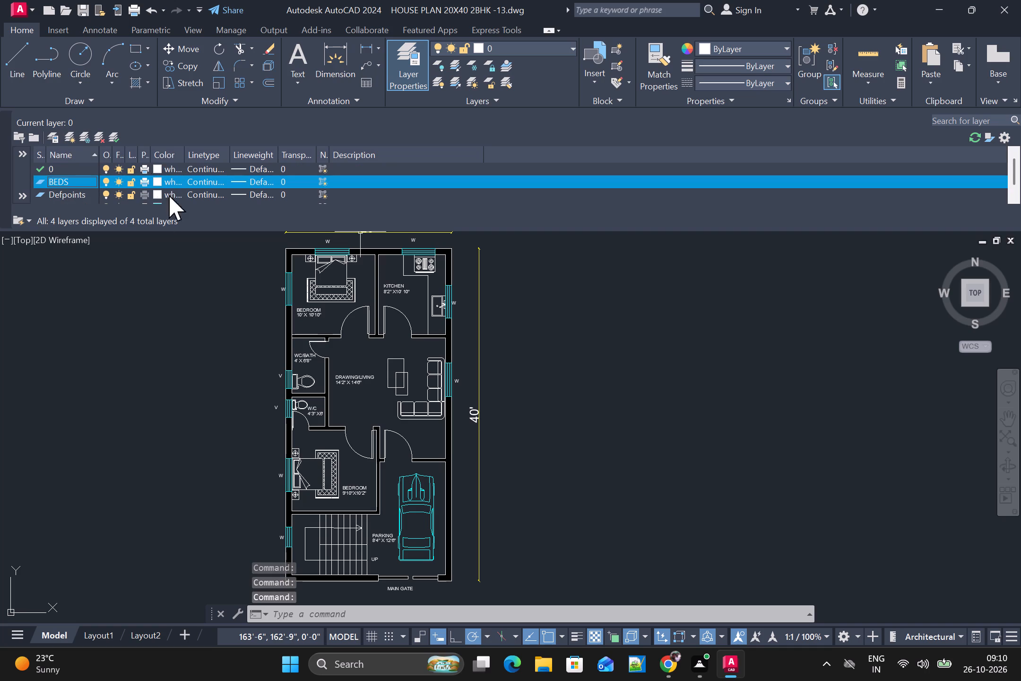
click(164, 183)
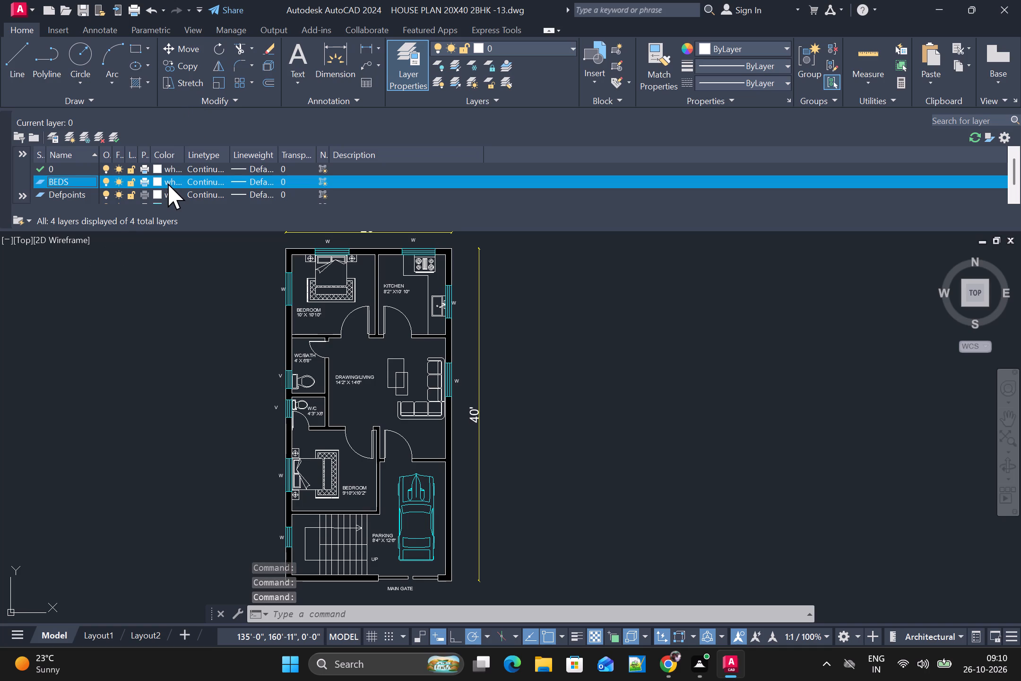
click(168, 183)
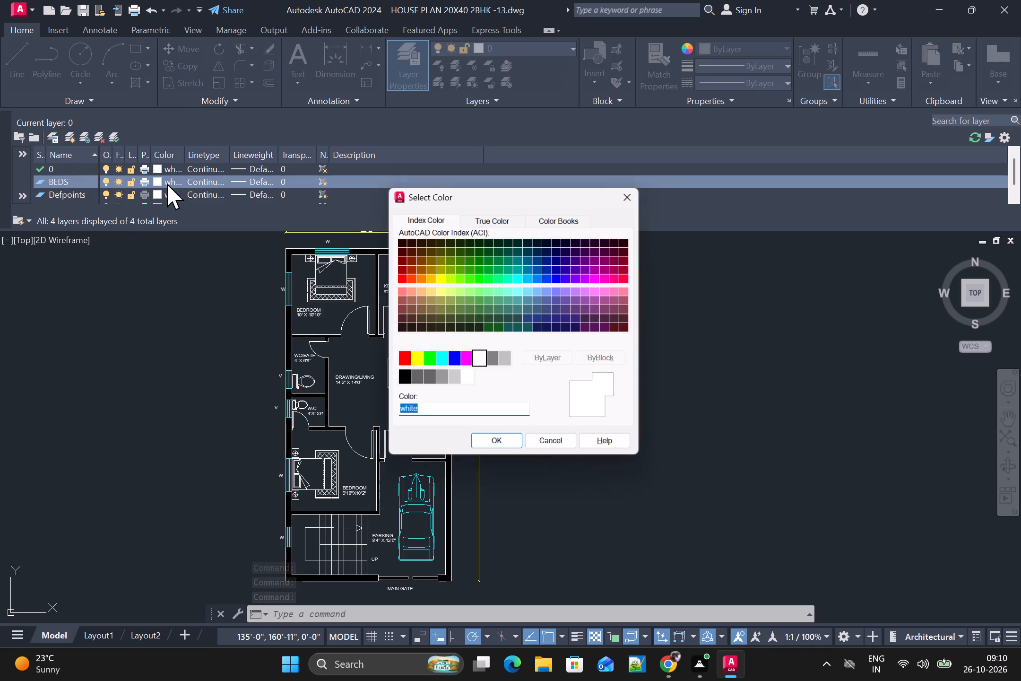
click(404, 313)
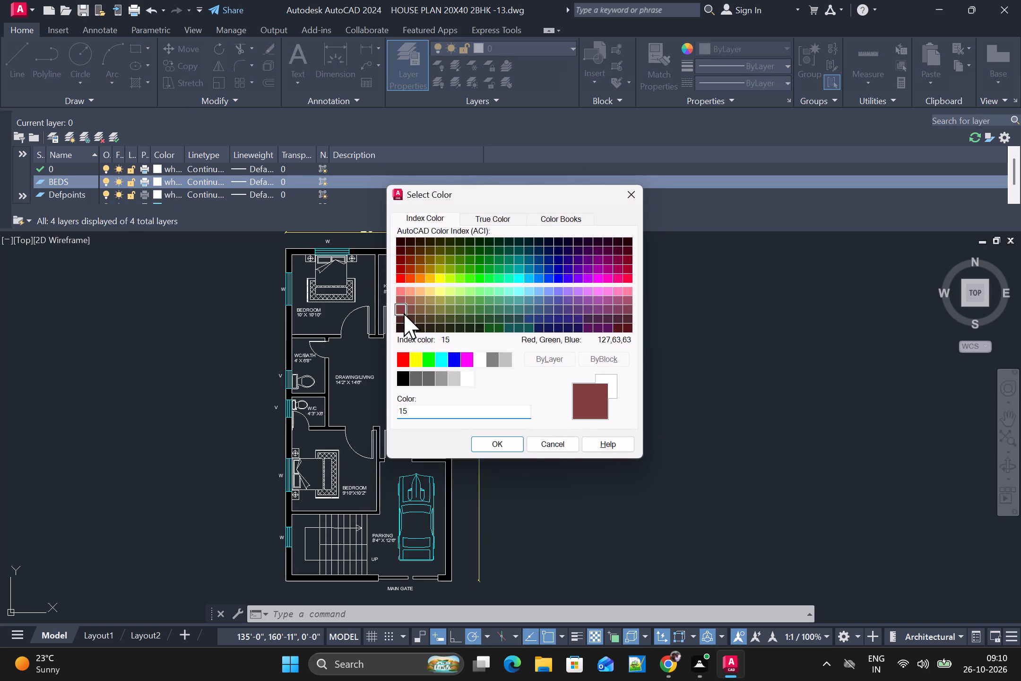
click(485, 446)
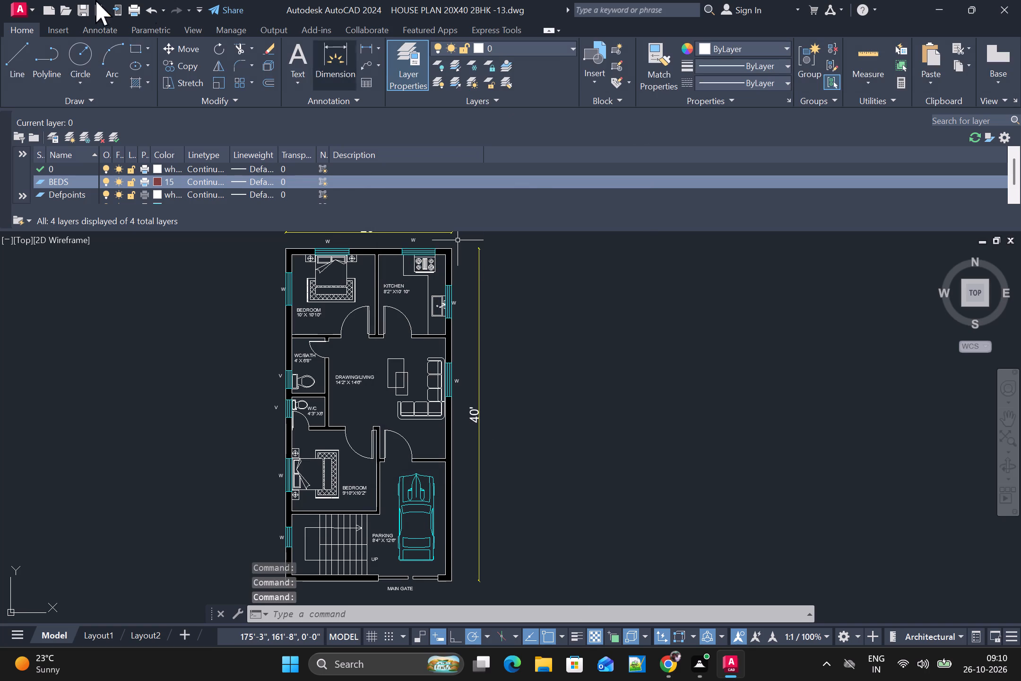
Close the layer properties manager.
click(3, 120)
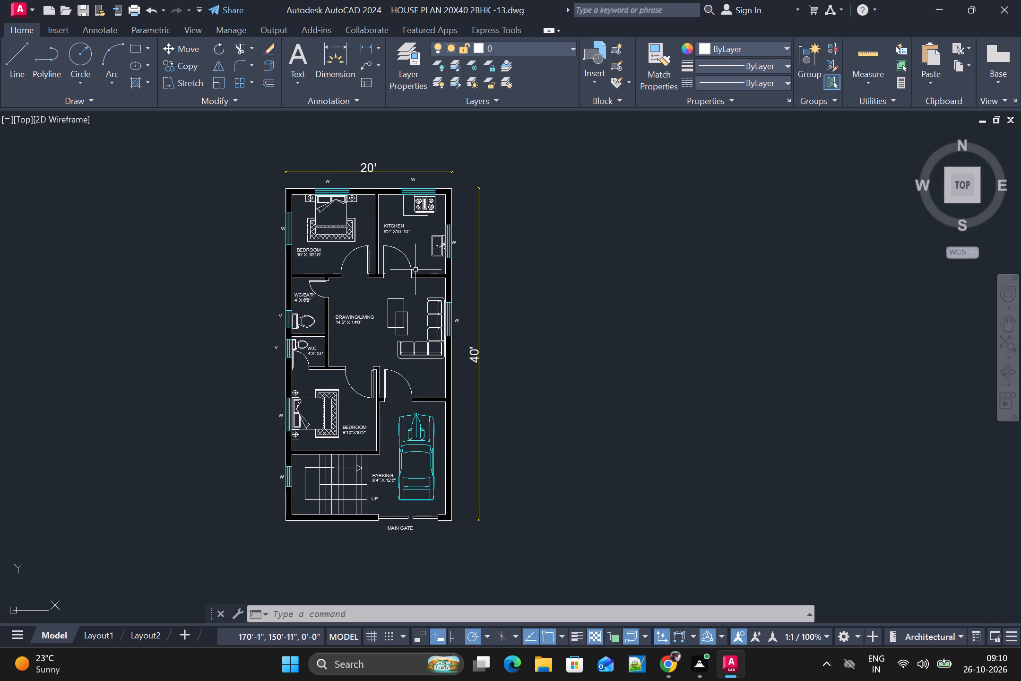
scroll(466, 291, up, 1)
scroll(460, 291, down, 1)
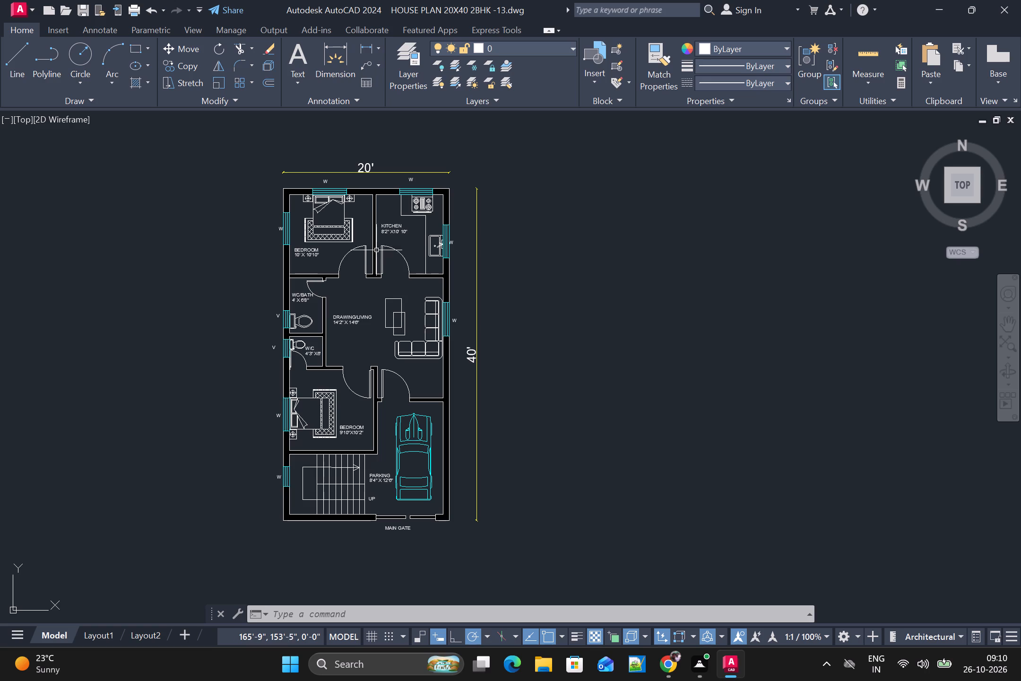
scroll(372, 205, up, 1)
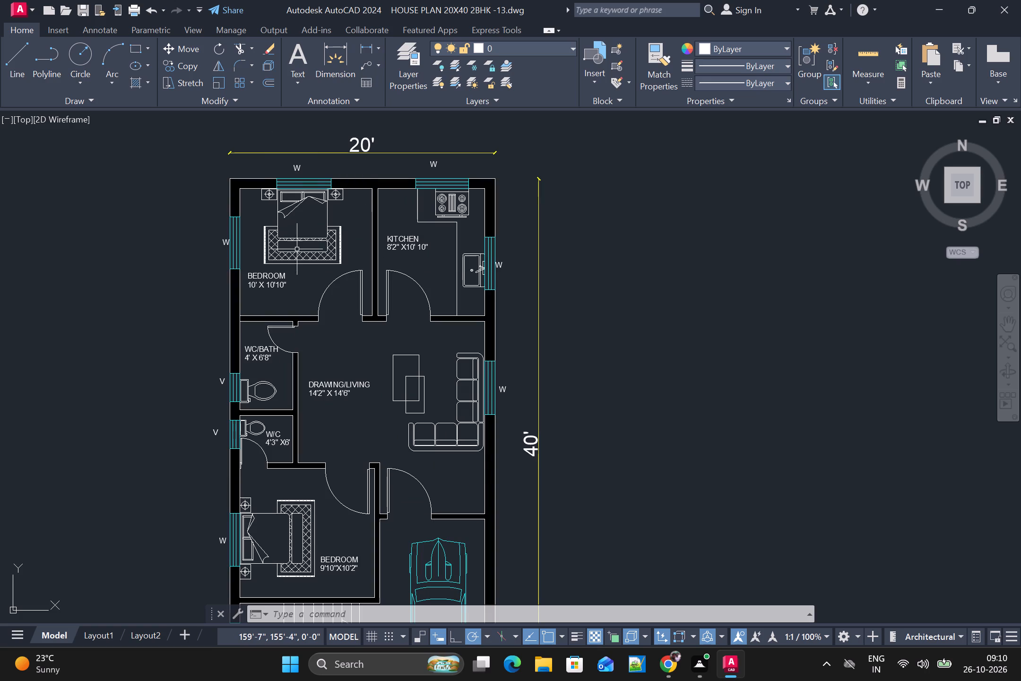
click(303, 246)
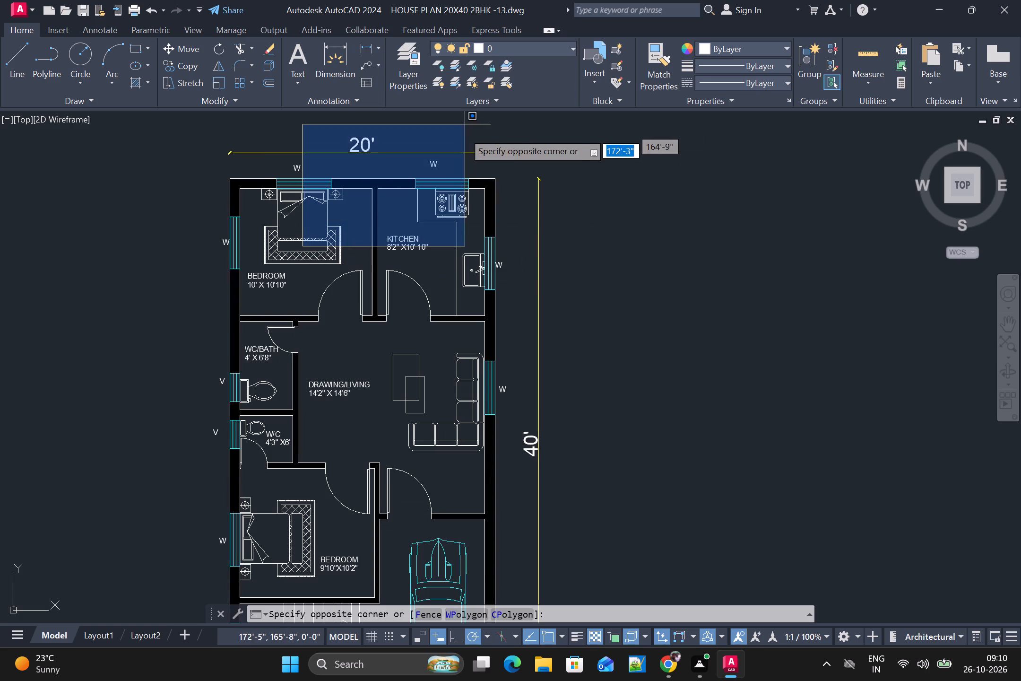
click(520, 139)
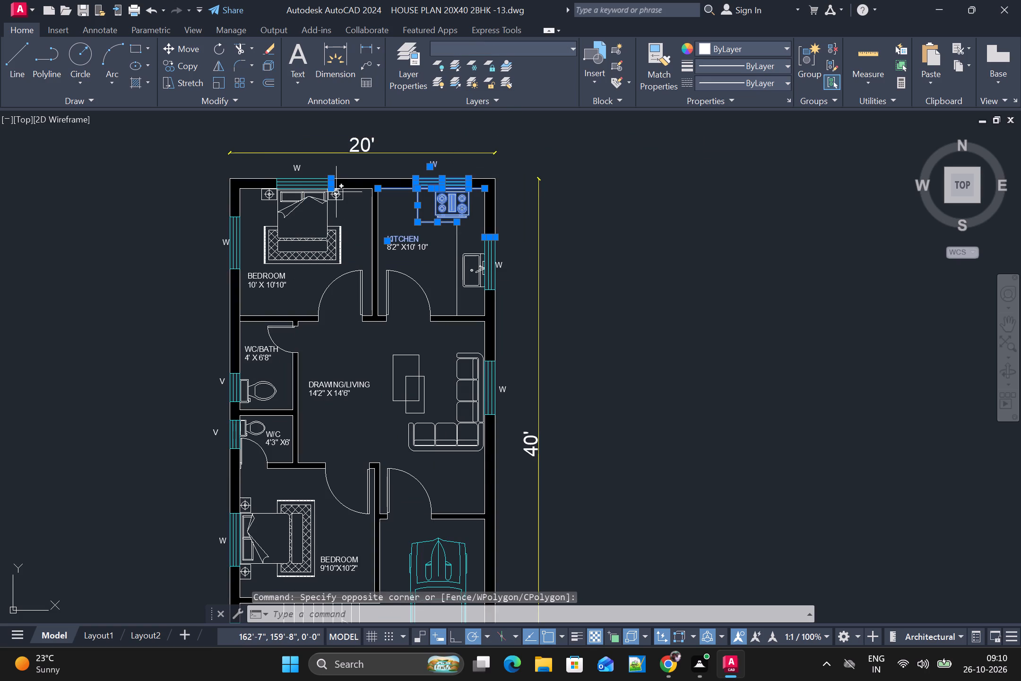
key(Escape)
Assign the bed in the 10' x 10'10" bedroom beside the kitchen to the BEDS layer.
drag(300, 256, 308, 256)
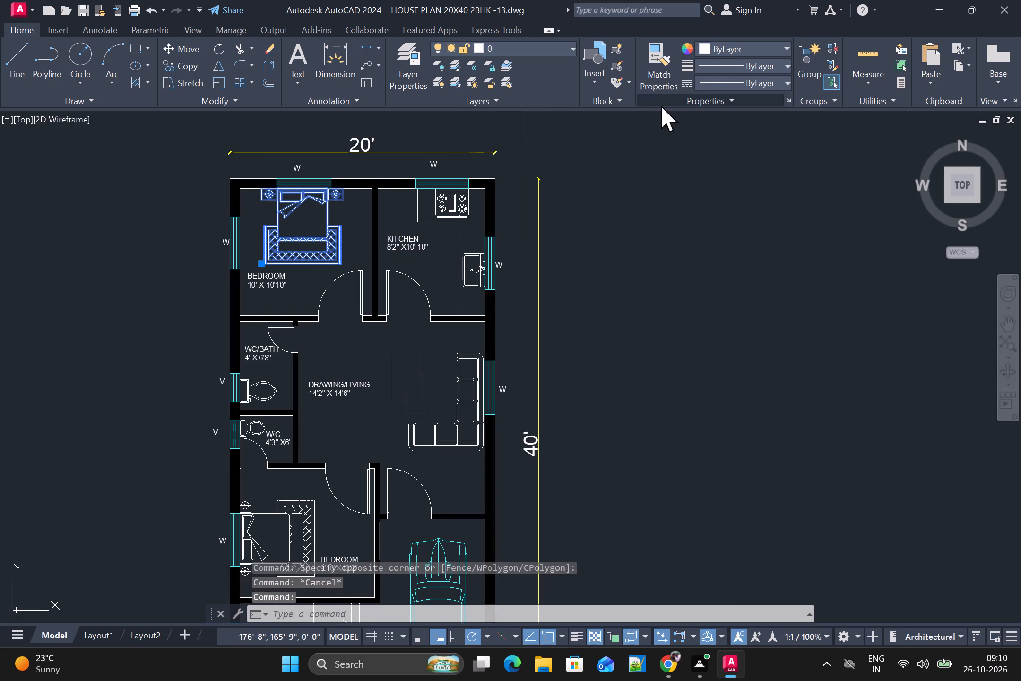
click(555, 53)
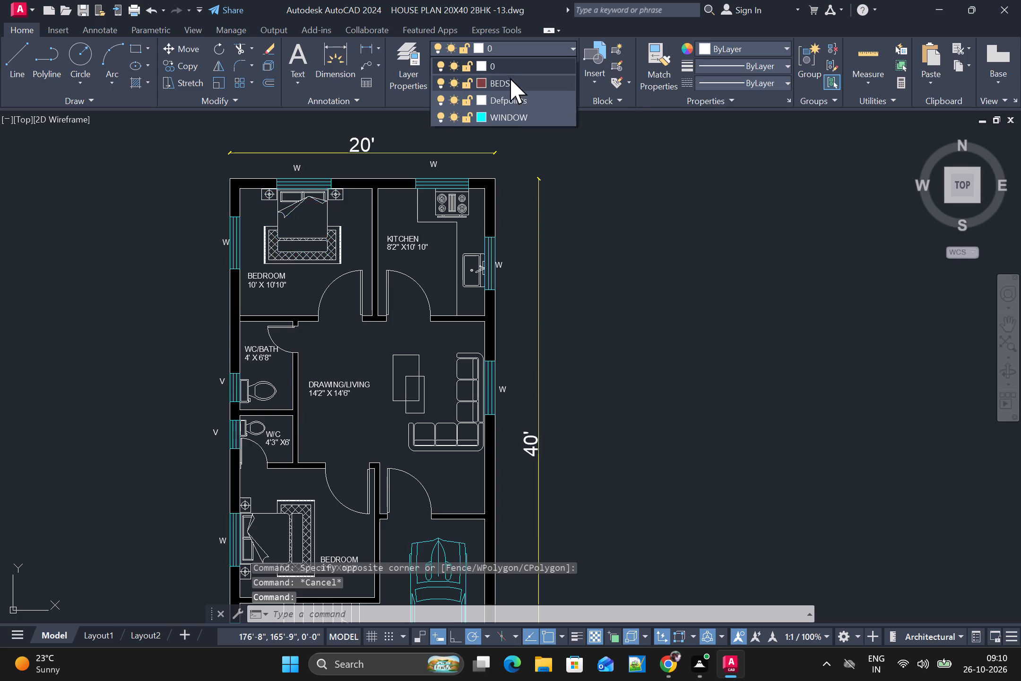
click(508, 81)
Assign the stove and the sink in the kitchen to the BEDS layer.
click(468, 205)
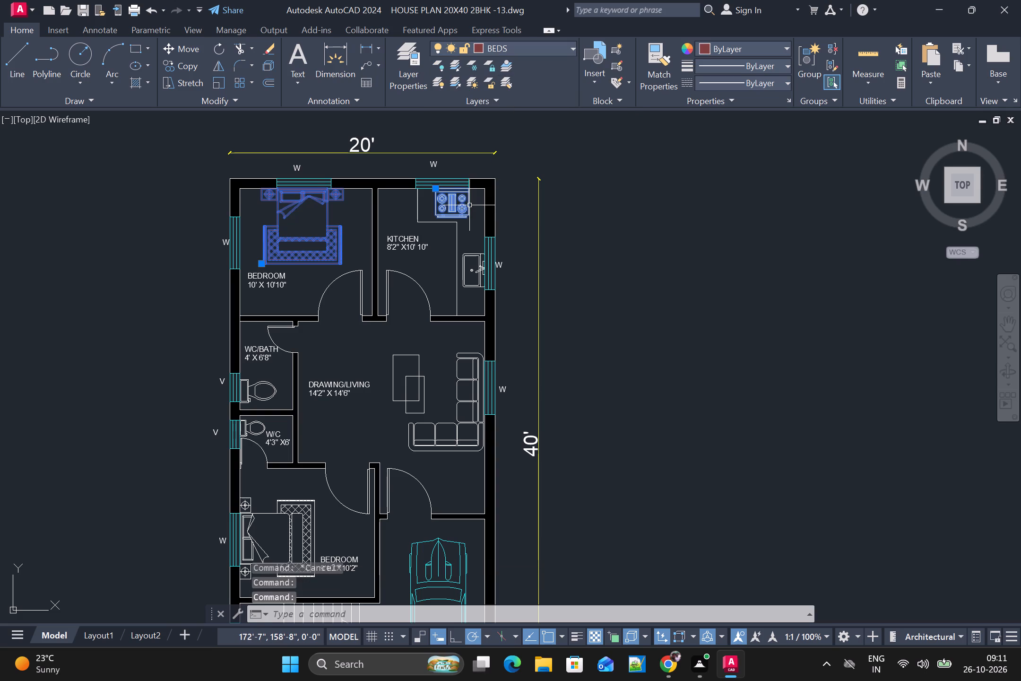
drag(536, 46, 541, 45)
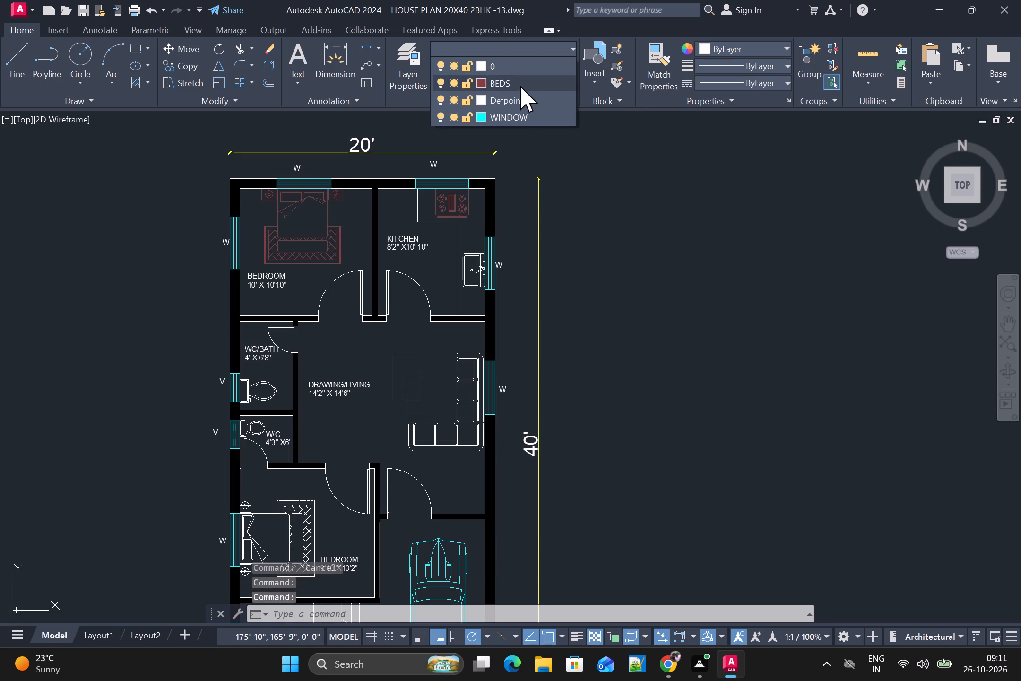
click(521, 86)
click(473, 265)
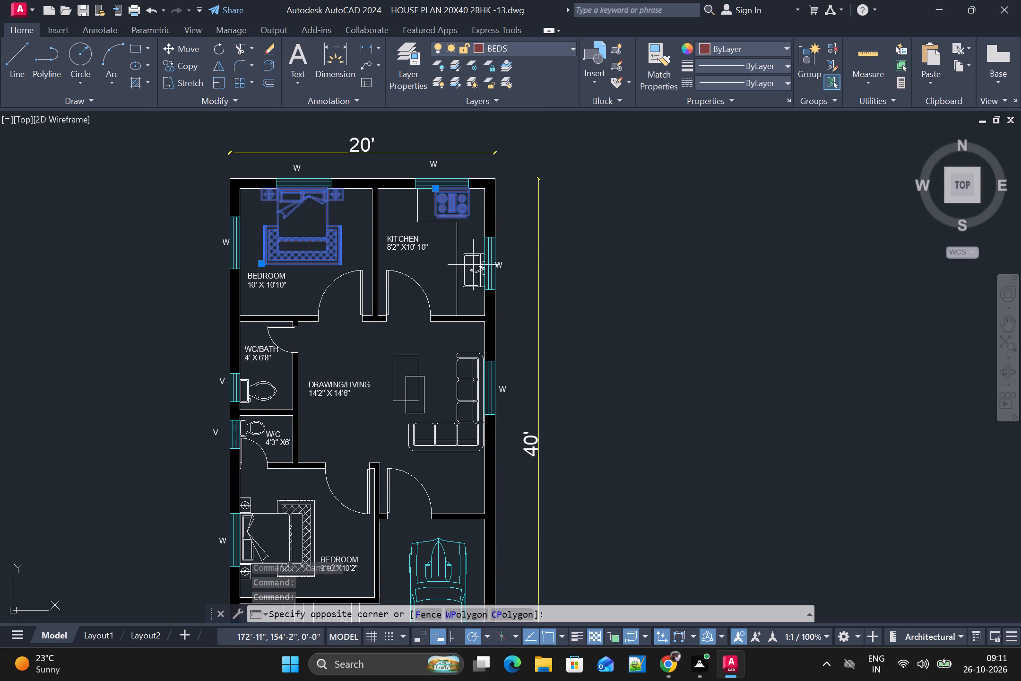
click(467, 271)
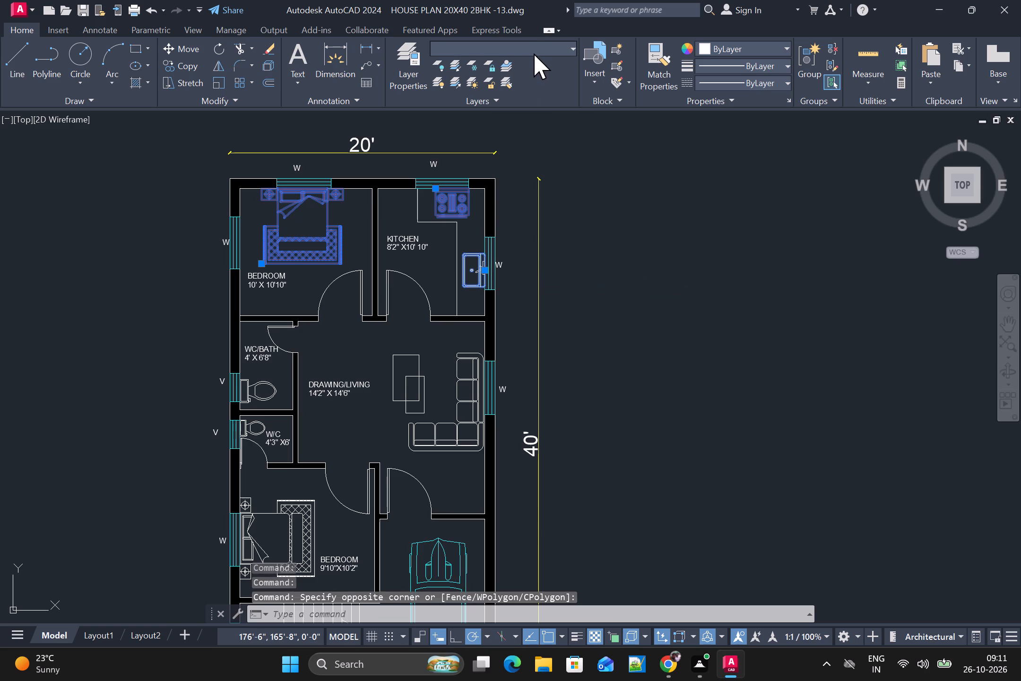
click(534, 53)
click(516, 86)
Assign the L-shaped sofa in the drawing/living room to the BEDS layer.
scroll(520, 340, down, 2)
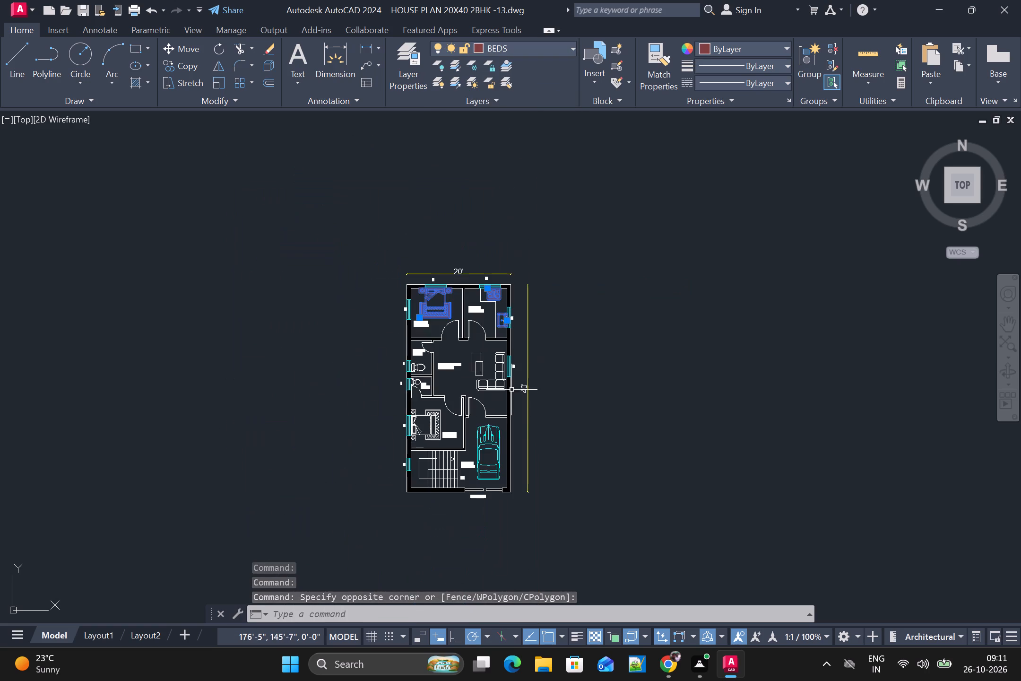
scroll(475, 431, up, 2)
drag(545, 292, 550, 291)
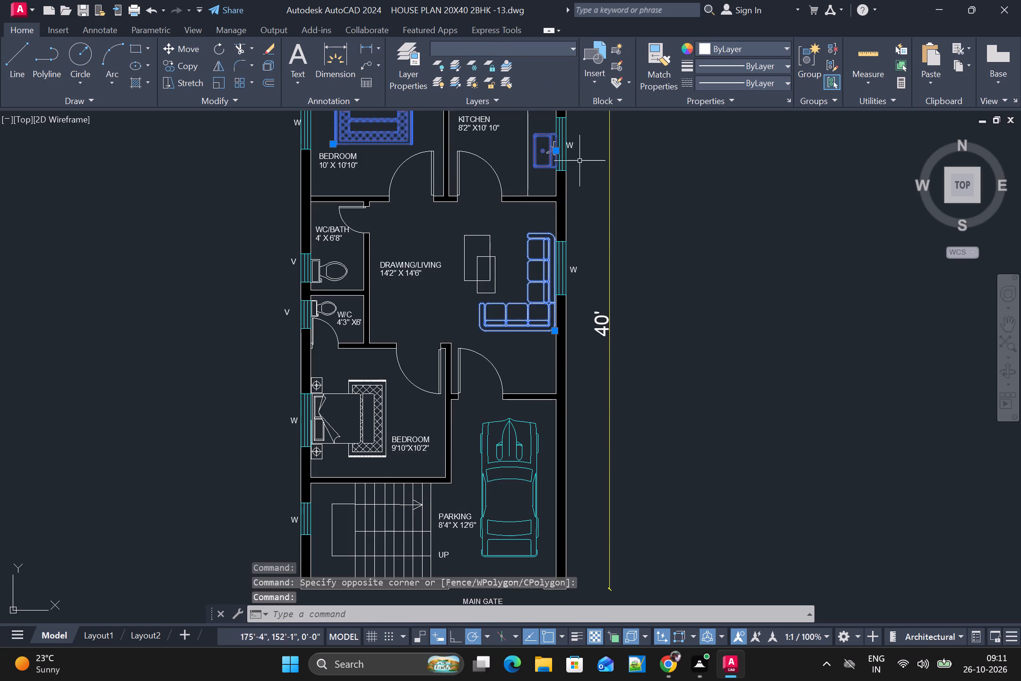
click(571, 48)
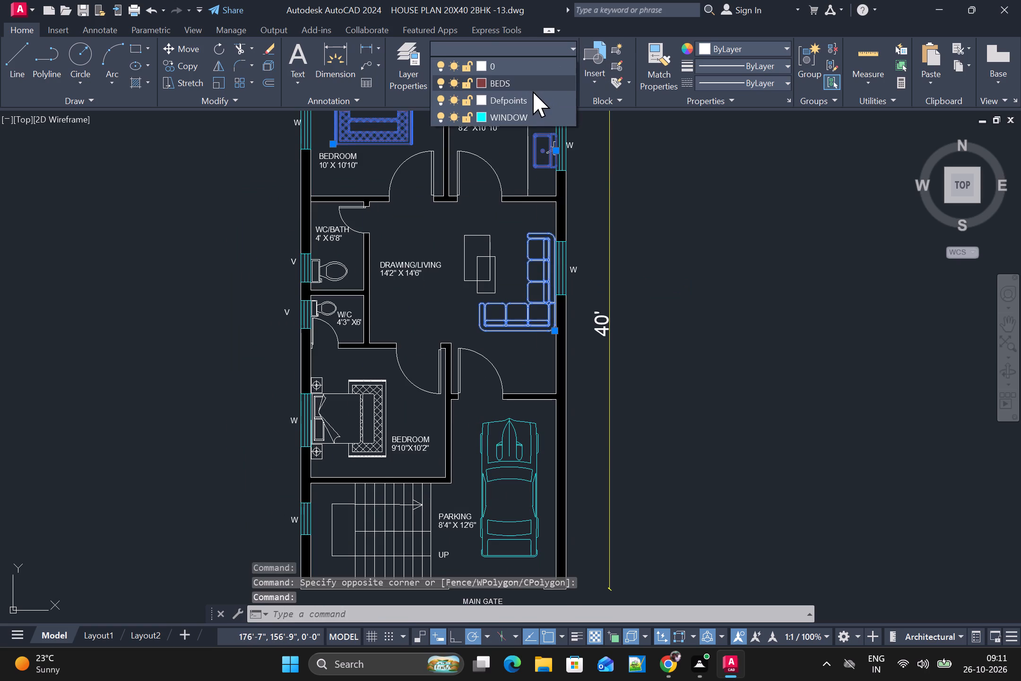
click(533, 88)
Assign the bed in the 9'10" x 10'2" bedroom beside the staircase to the BEDS layer and clear the selection.
scroll(486, 373, down, 1)
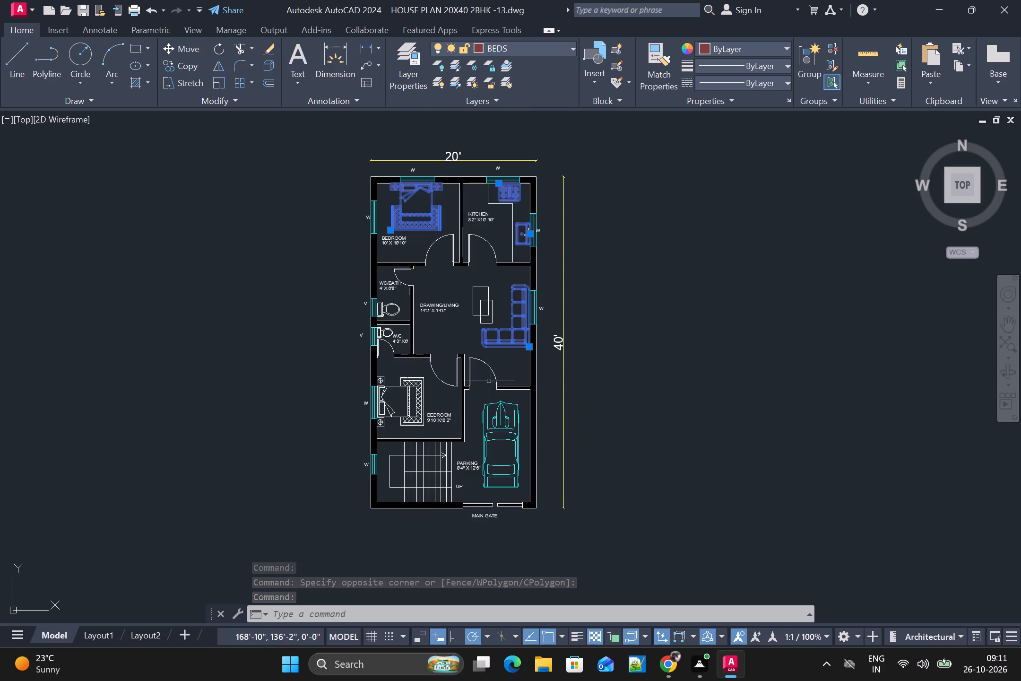
scroll(487, 412, up, 1)
click(377, 392)
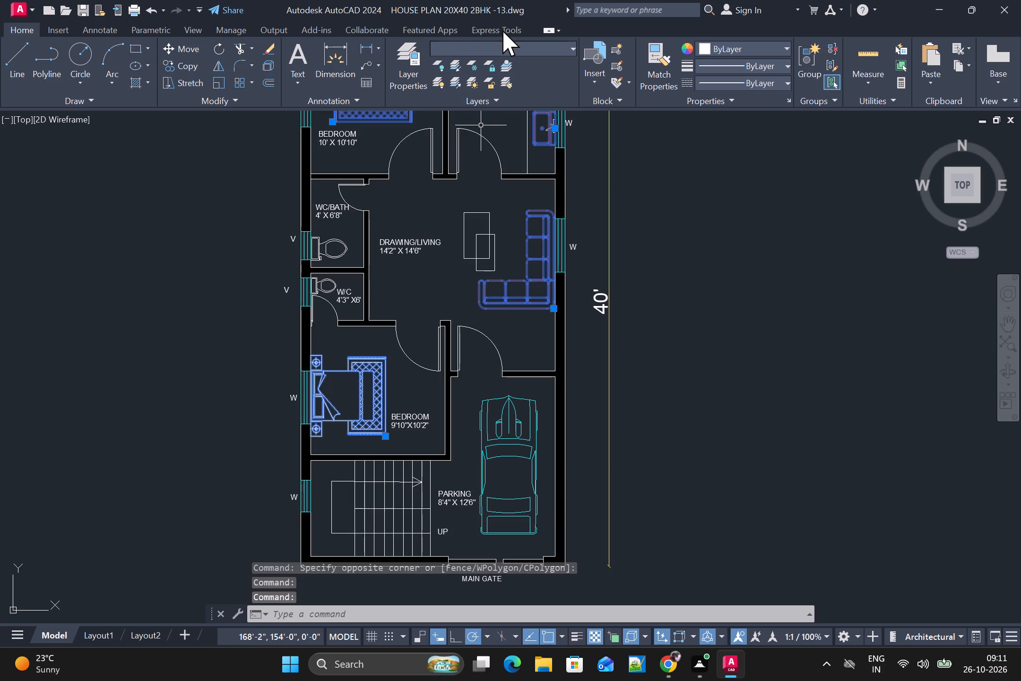
click(541, 52)
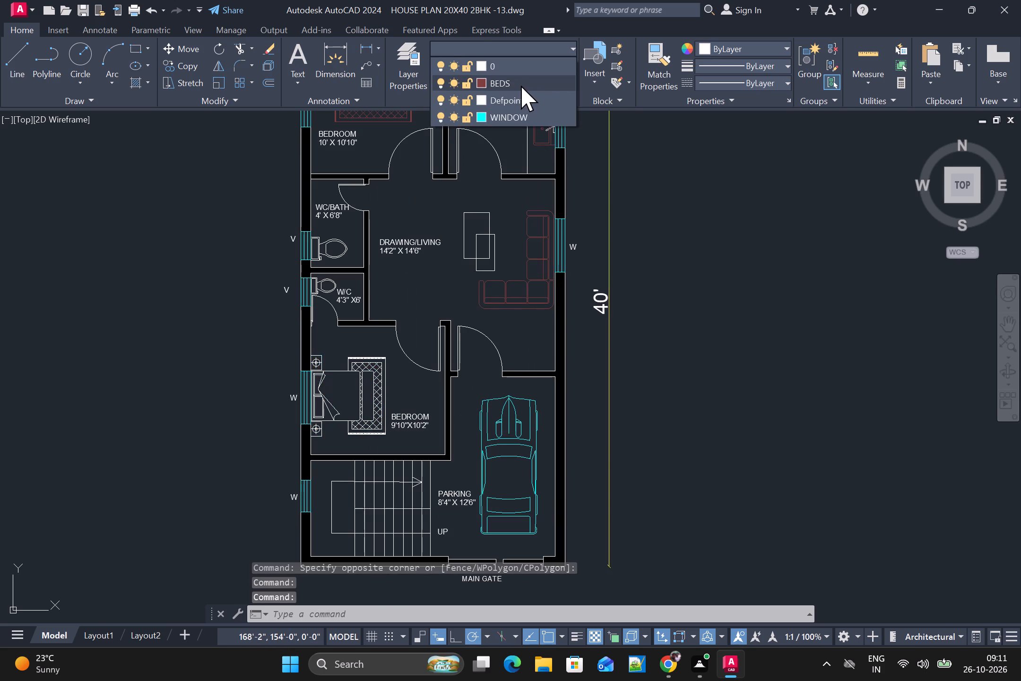
click(523, 86)
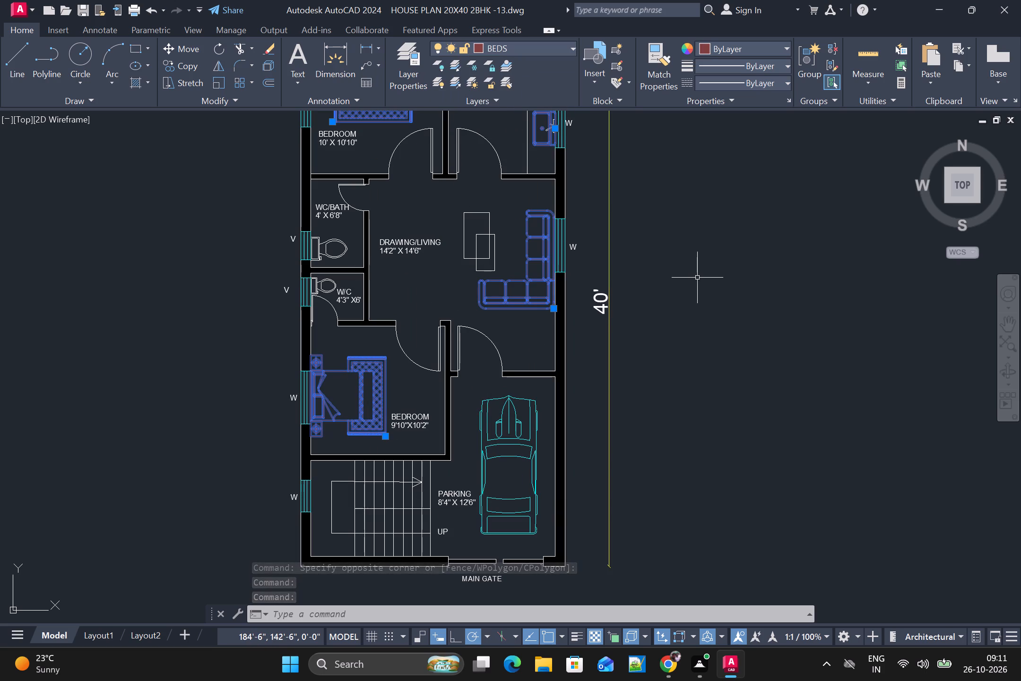
key(Escape)
Save the house plan drawing.
scroll(691, 269, down, 1)
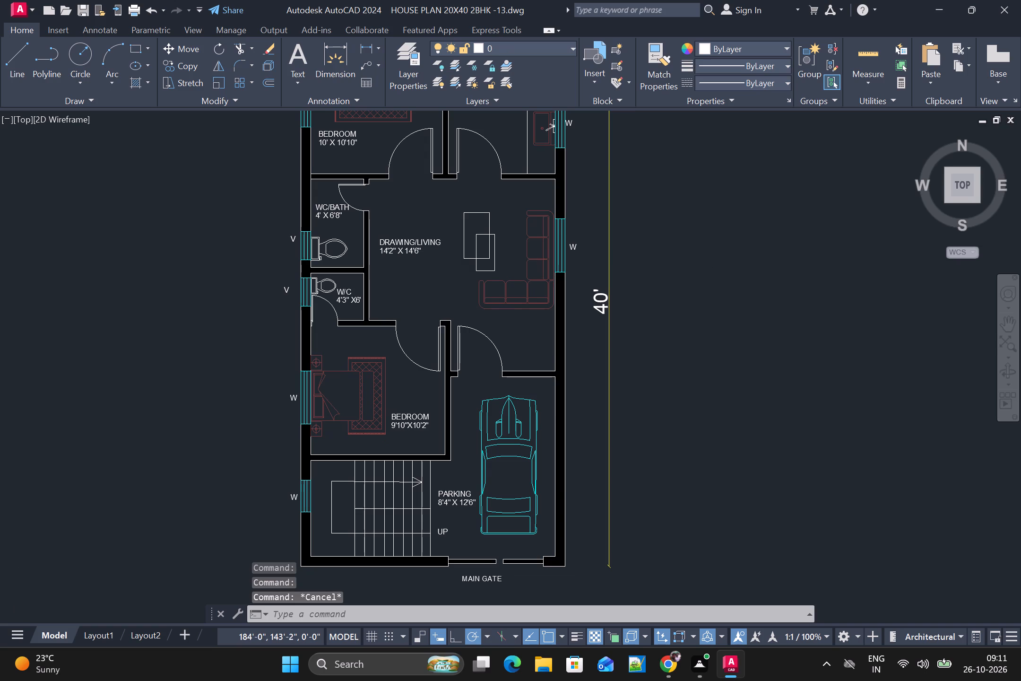
scroll(744, 188, up, 1)
middle_drag(663, 239, 597, 313)
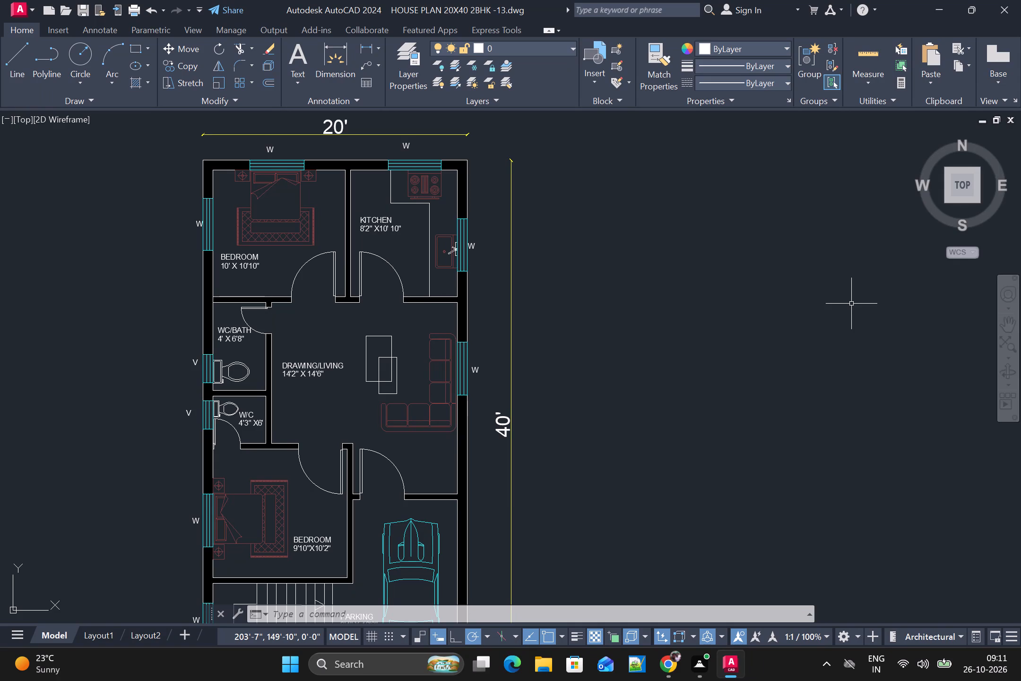
scroll(785, 364, down, 1)
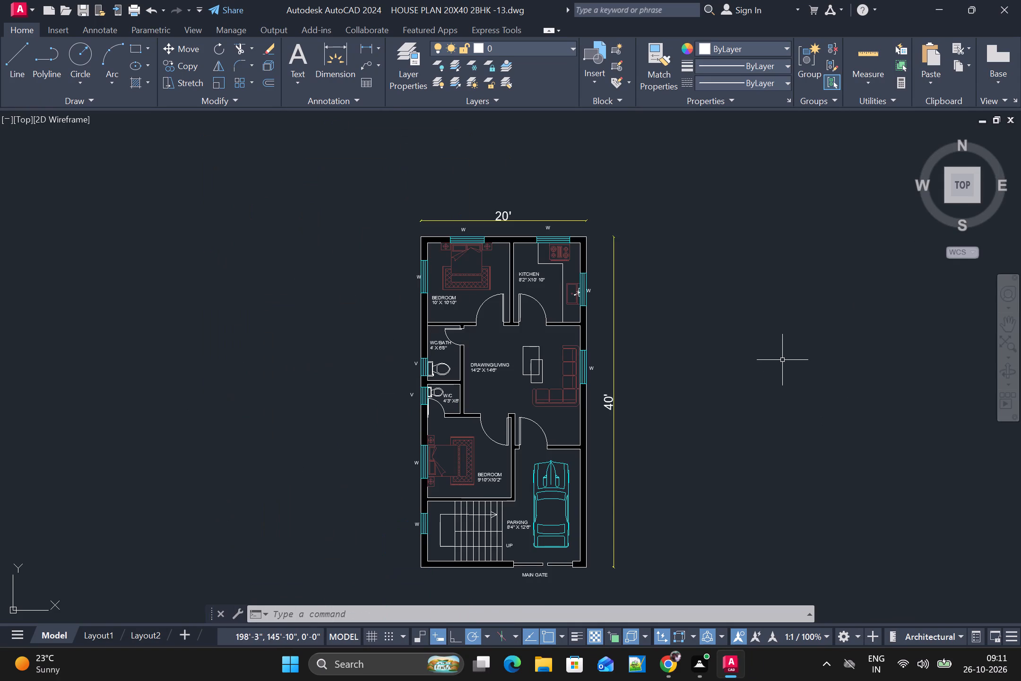
key(ctrl+s)
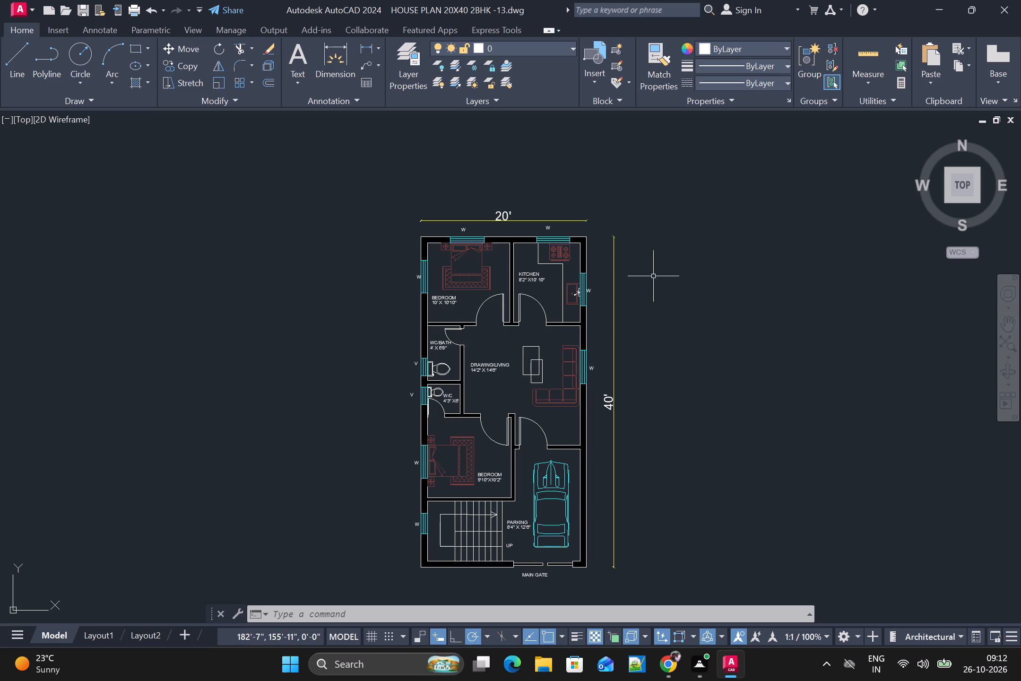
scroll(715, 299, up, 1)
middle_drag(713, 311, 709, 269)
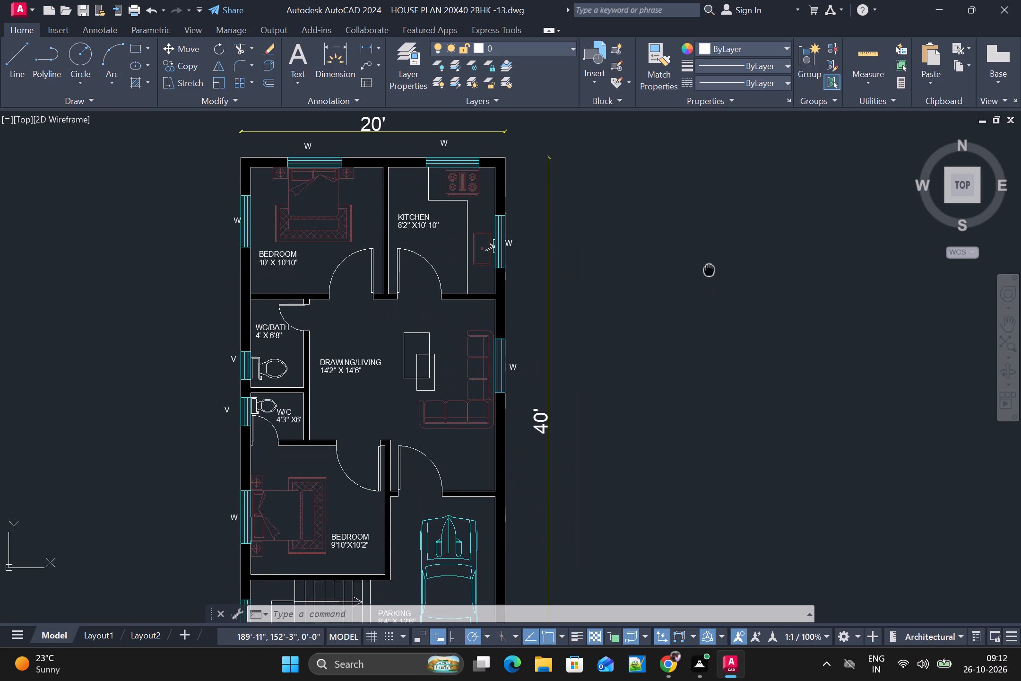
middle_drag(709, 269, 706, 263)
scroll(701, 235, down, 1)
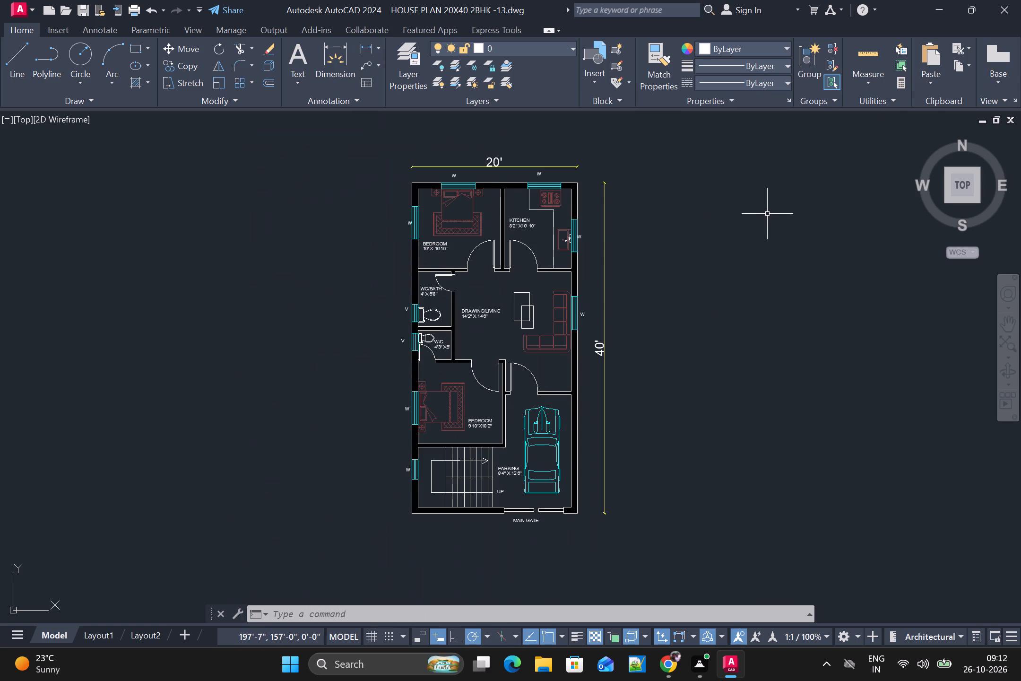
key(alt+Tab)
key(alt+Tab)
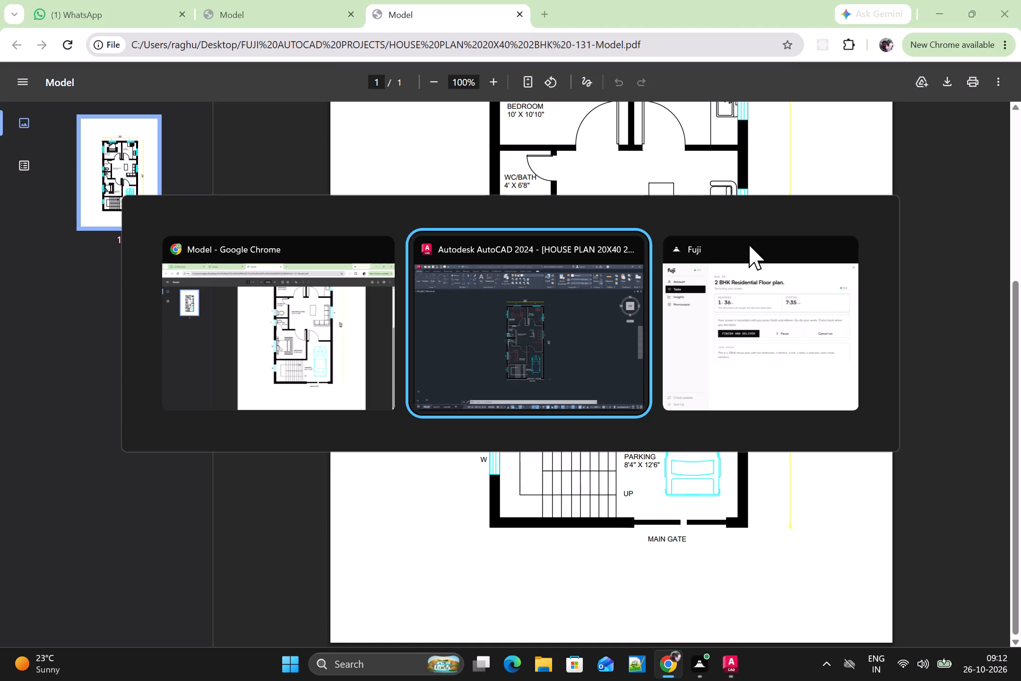